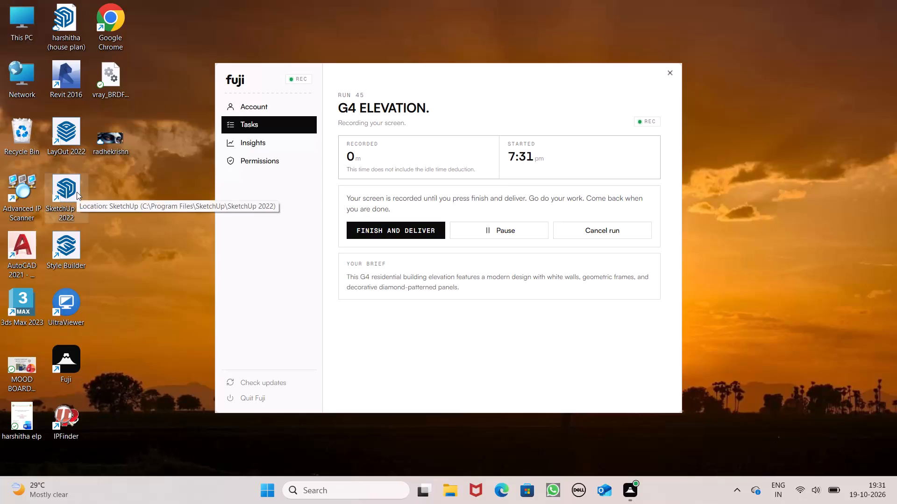
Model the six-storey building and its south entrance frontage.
Launch SketchUp Pro 2022 from the desktop.
double_click(77, 191)
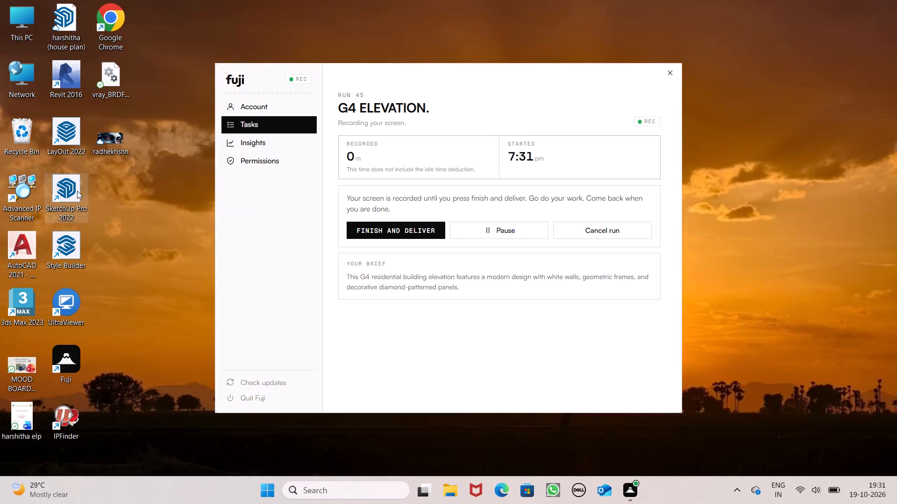
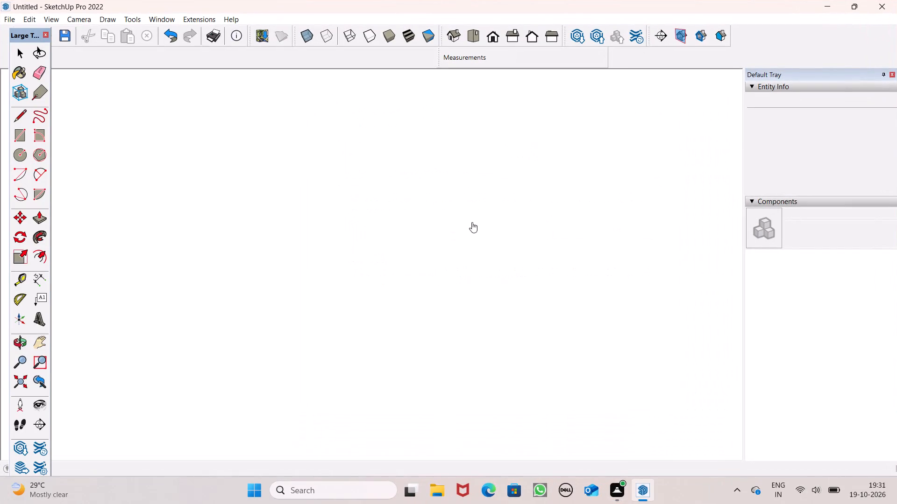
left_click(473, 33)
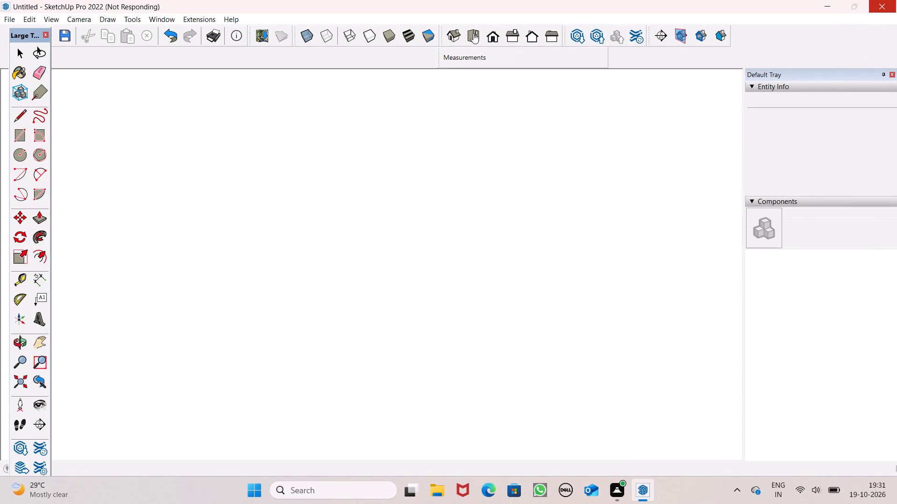
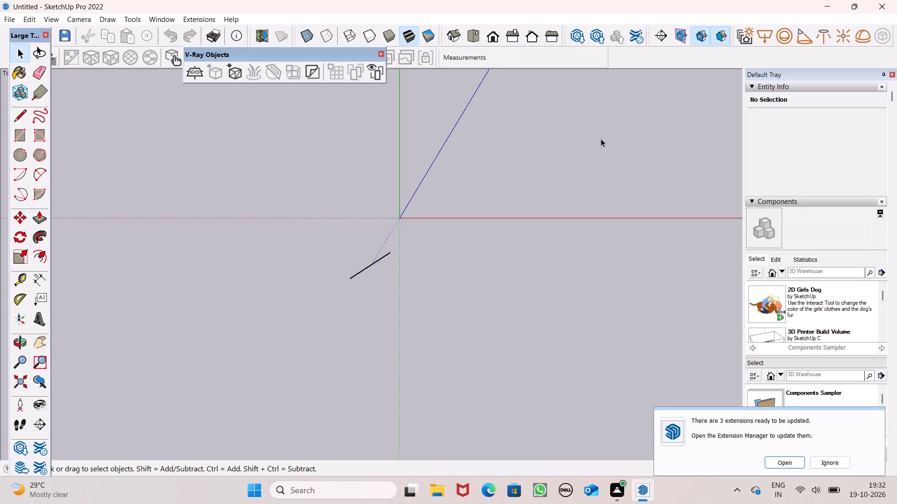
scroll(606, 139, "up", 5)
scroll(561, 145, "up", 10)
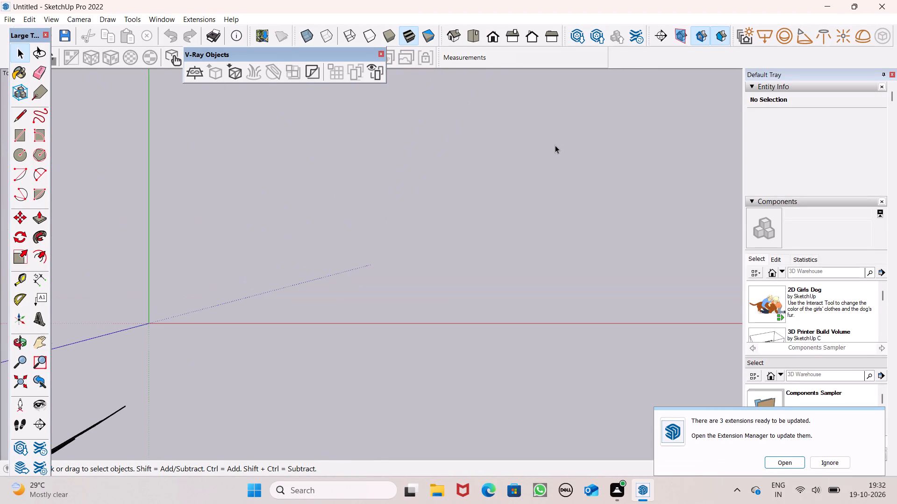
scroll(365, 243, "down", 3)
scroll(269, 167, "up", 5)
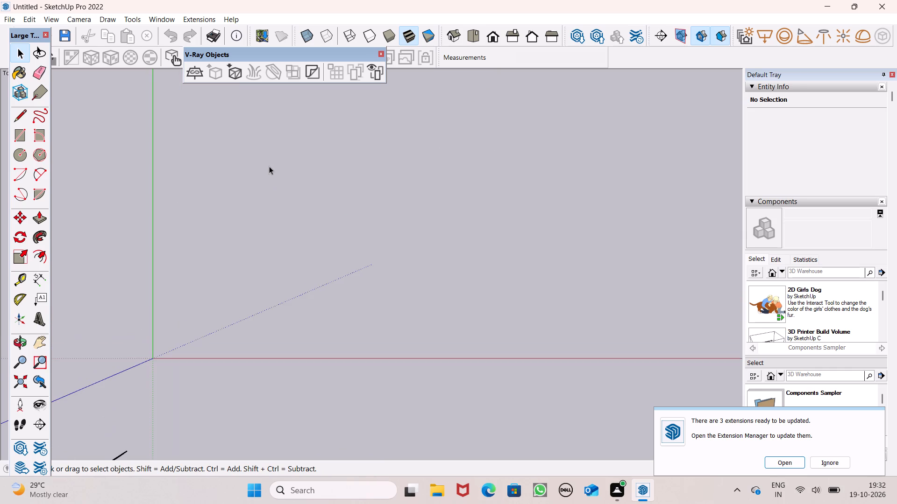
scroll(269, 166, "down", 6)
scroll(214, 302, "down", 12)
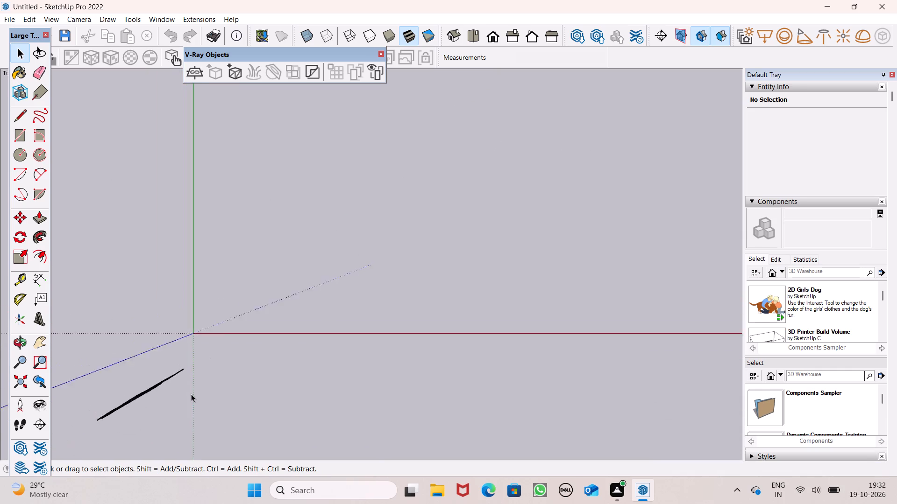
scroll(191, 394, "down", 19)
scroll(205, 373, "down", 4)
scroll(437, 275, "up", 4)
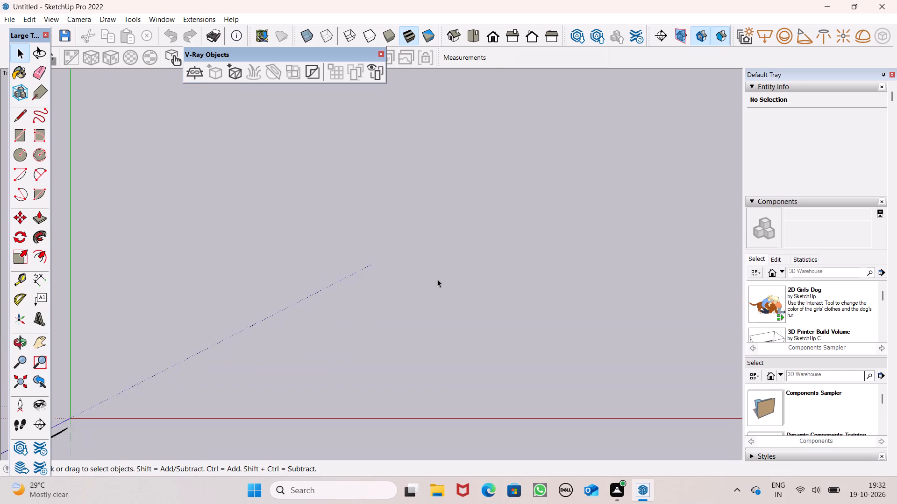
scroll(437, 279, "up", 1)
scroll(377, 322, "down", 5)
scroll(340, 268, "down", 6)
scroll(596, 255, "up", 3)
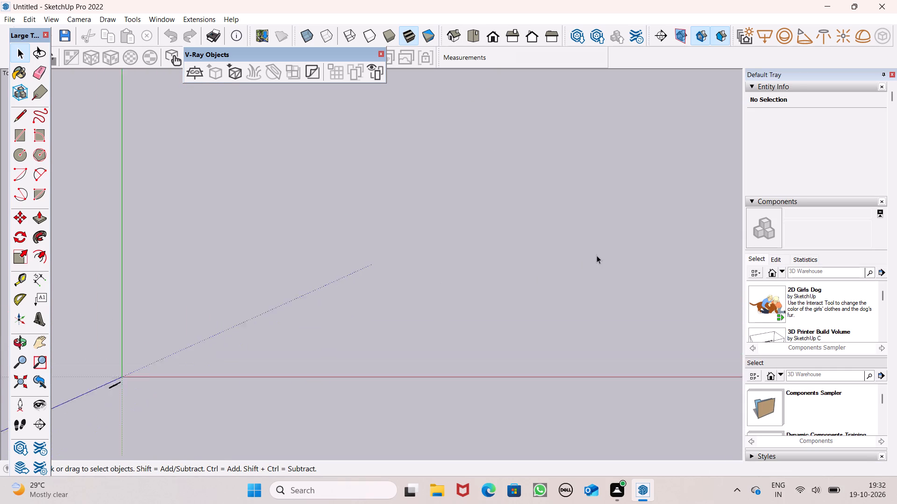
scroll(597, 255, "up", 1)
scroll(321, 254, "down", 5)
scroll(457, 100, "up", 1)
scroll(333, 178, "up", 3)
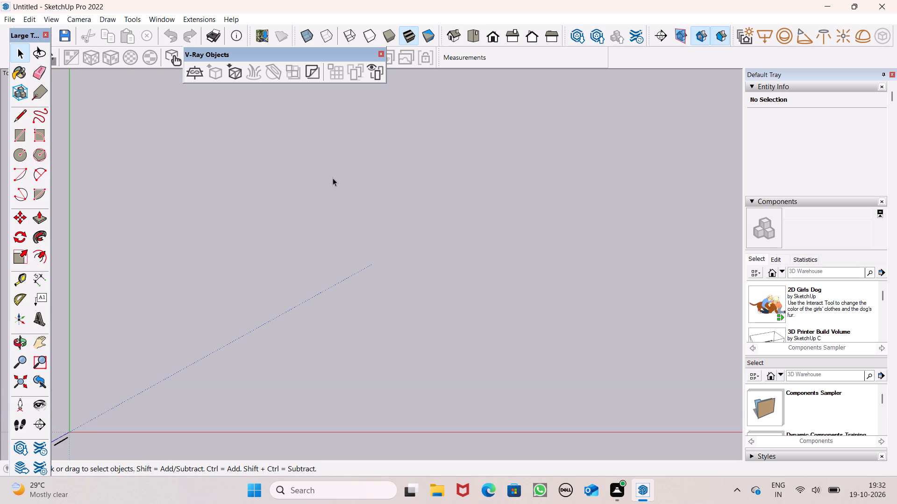
Draw a 50' by 45' rectangle on the ground plane as the building's base.
left_click(12, 137)
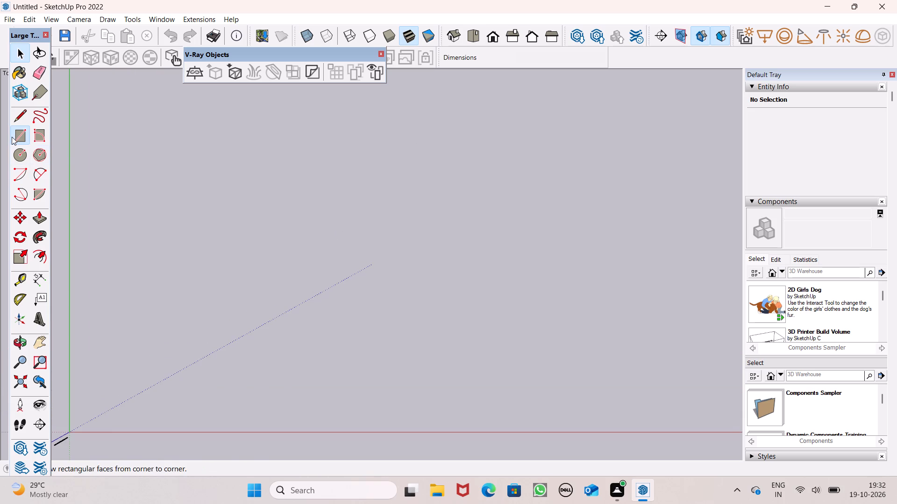
left_click(151, 134)
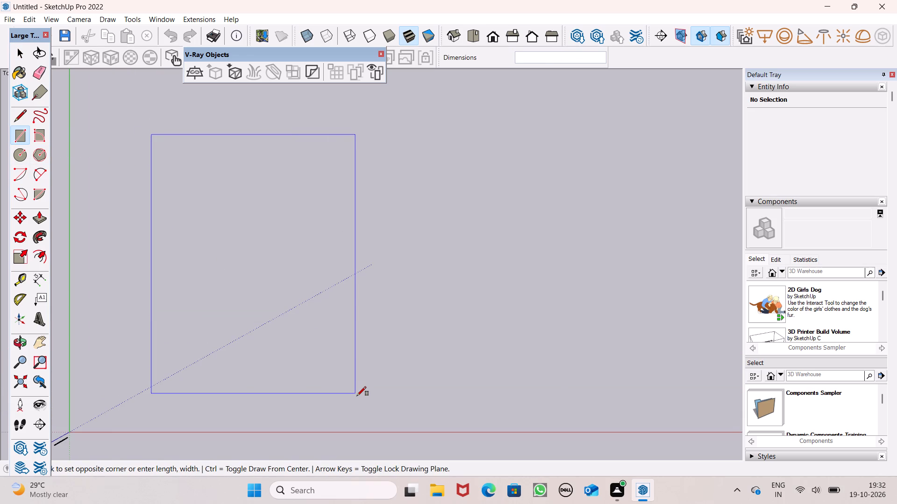
type("50',45'")
key("Return")
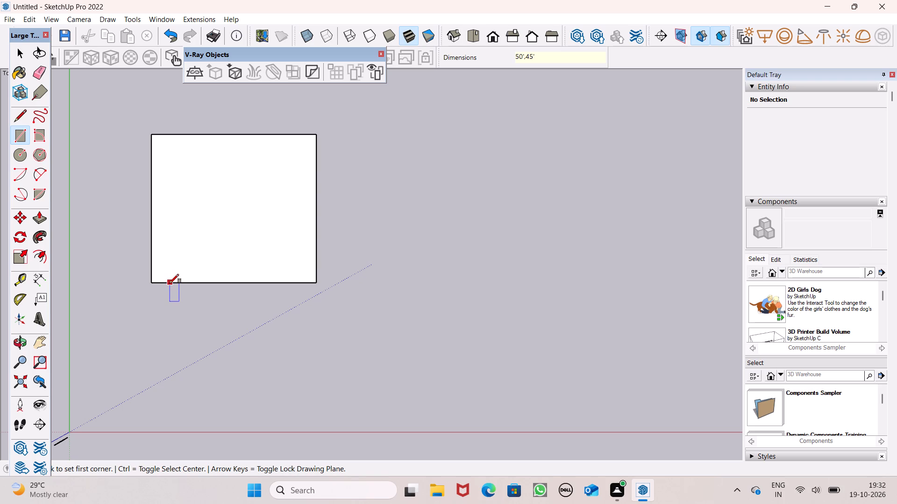
Push/Pull the rectangle up 9" to form the base slab.
left_click(46, 212)
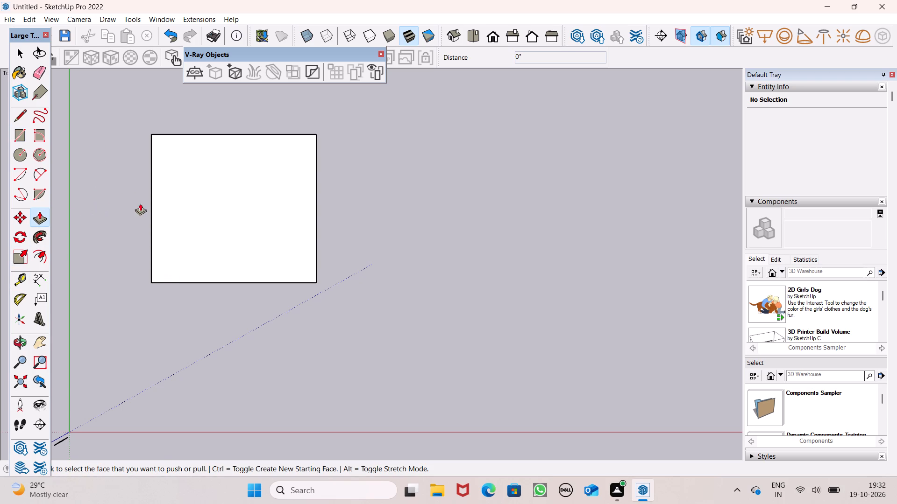
left_click_drag(192, 241, 164, 229, "ctrl")
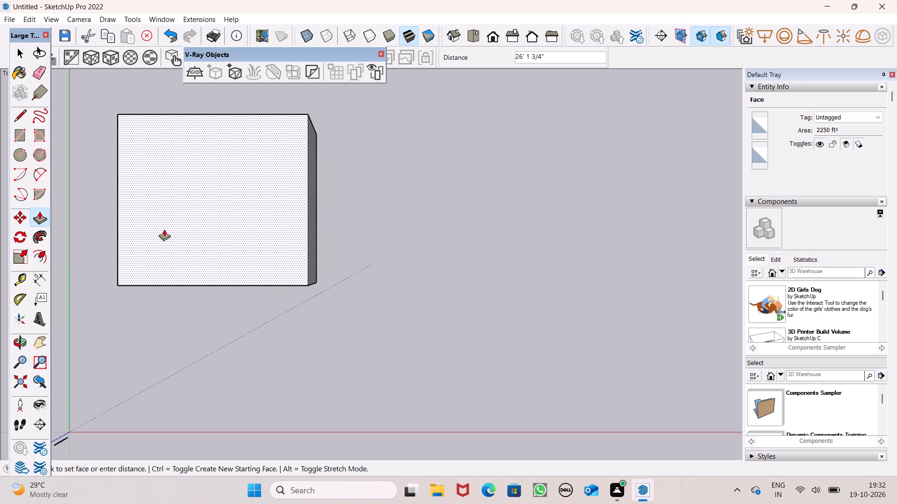
left_click_drag(164, 229, 164, 229, "ctrl")
type("9\"")
key("Return")
scroll(163, 246, "down", 3)
middle_click_drag(174, 308, 190, 150)
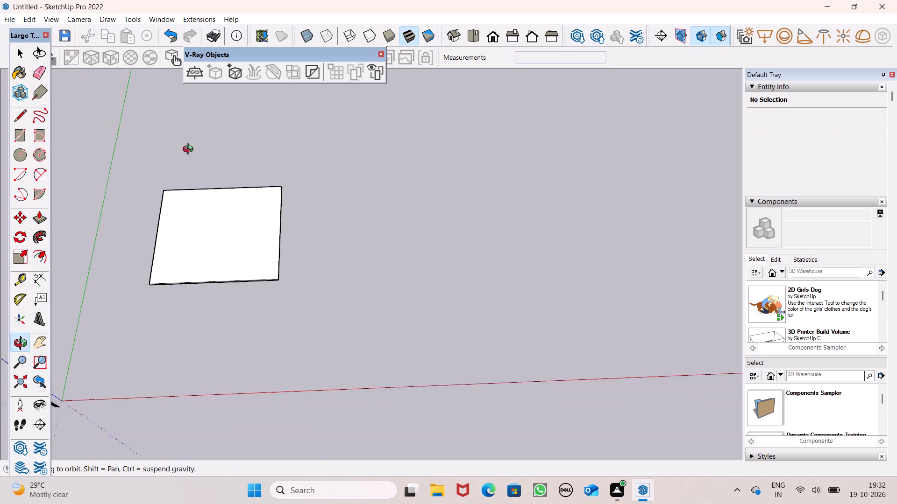
middle_click_drag(190, 150, 196, 124)
middle_click_drag(186, 316, 168, 448)
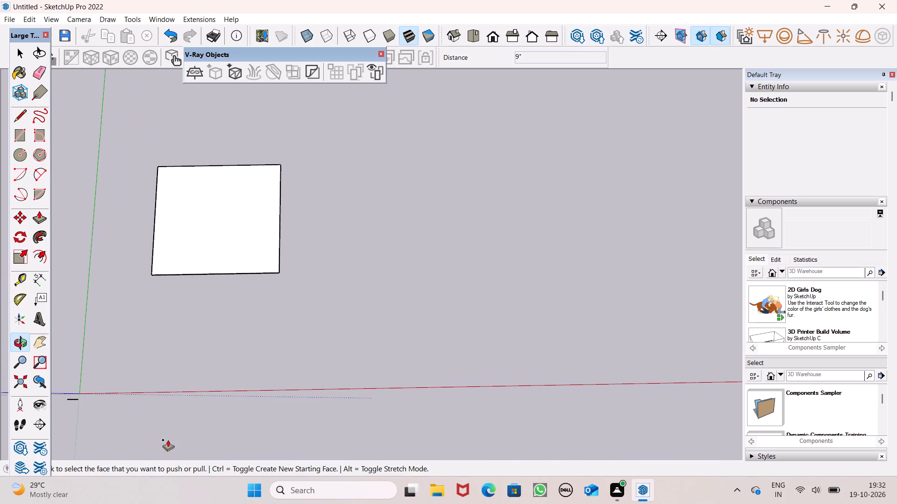
key("space")
Offset the slab's top face outline inward by 9" for the outer wall thickness.
left_click(40, 255)
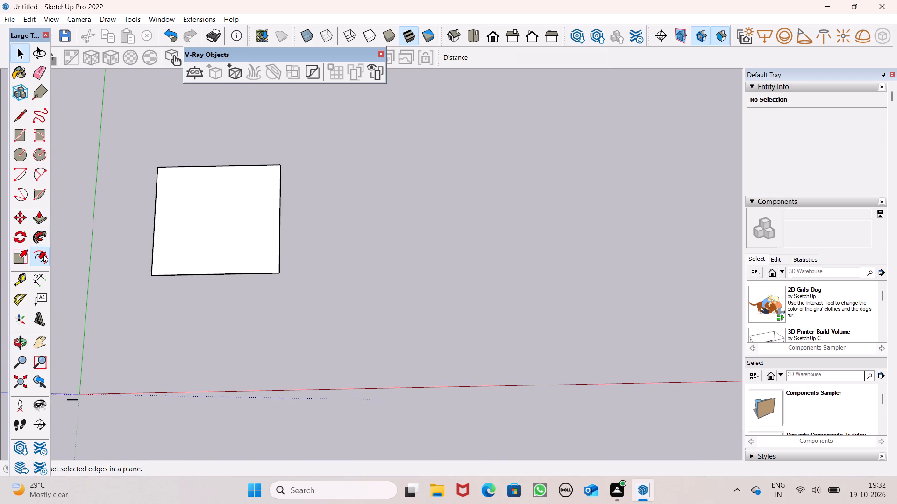
scroll(108, 229, "up", 1)
left_click_drag(201, 184, 204, 175)
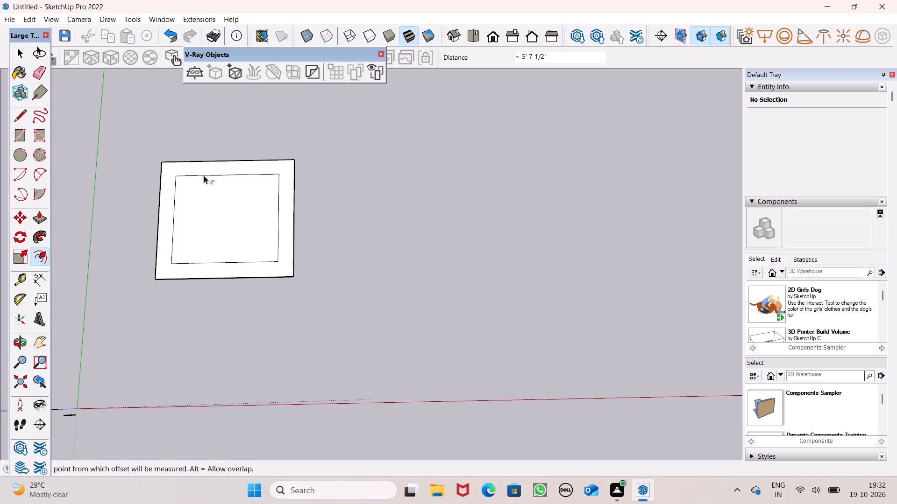
key("9")
key("shift+quotedbl")
key("Return")
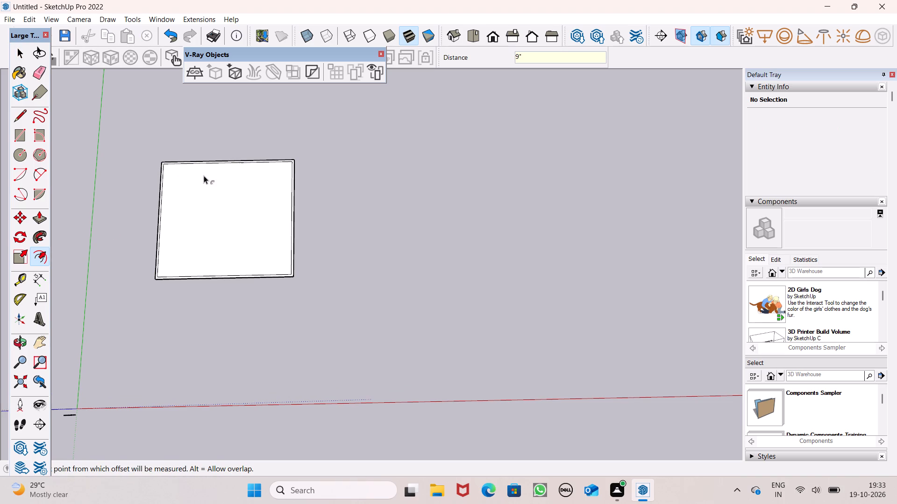
key("space")
key("space")
left_click(358, 257)
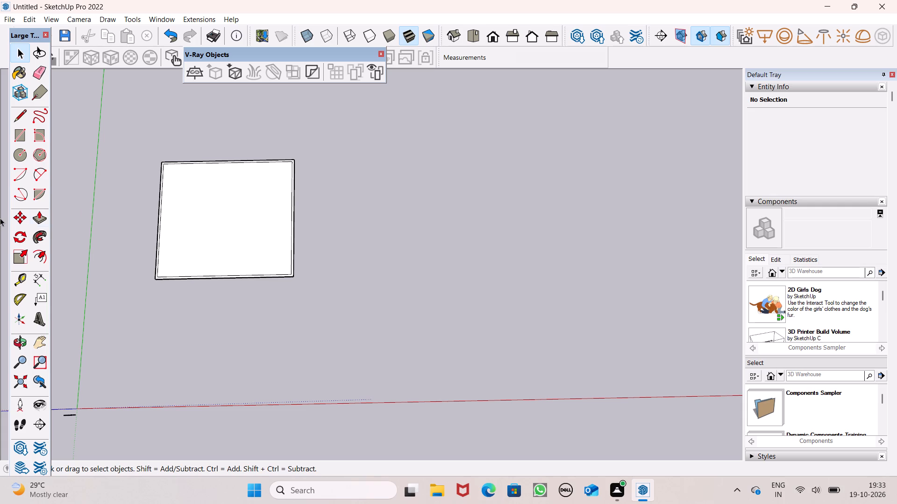
Place a guide 5' inward from the inner outline's back edge and a second guide 6" further in.
left_click(18, 277)
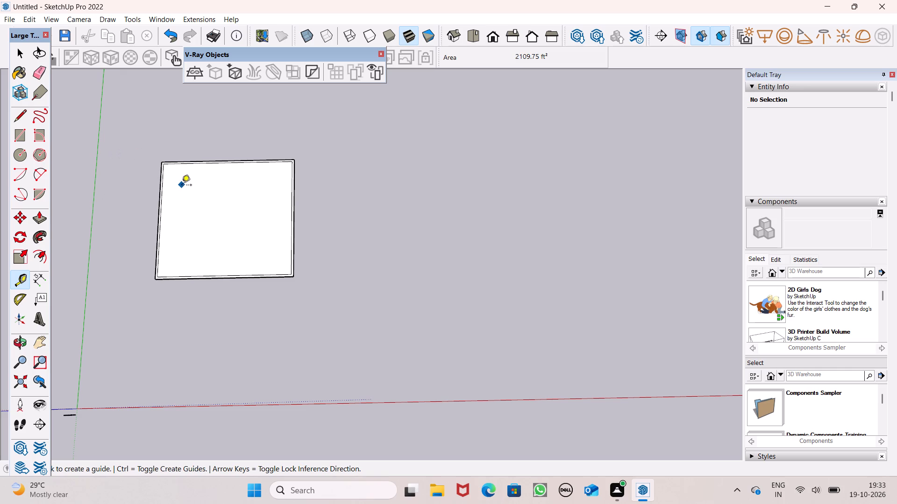
scroll(196, 158, "up", 4)
left_click(221, 163)
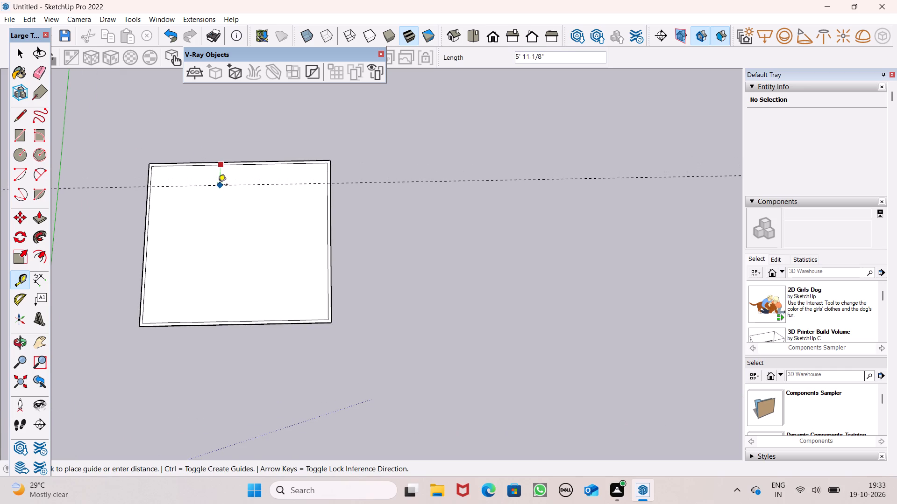
key("5")
key("apostrophe")
key("Return")
left_click(215, 185)
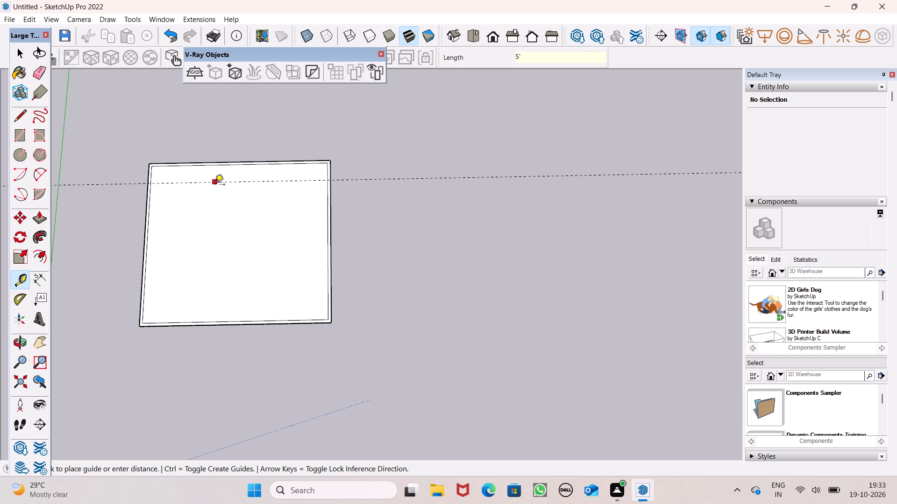
type("6\"")
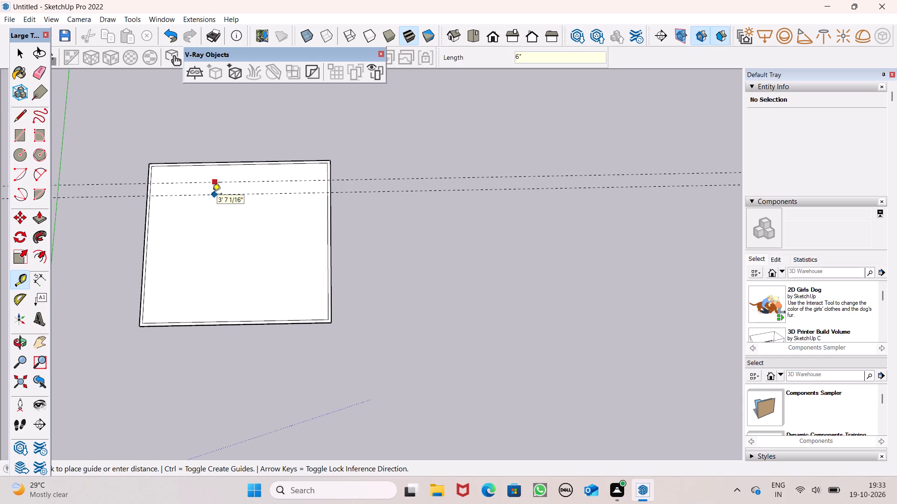
key("Return")
Place a guide 5' inward from the inner outline's left edge and a second guide 6" further in.
left_click(146, 247)
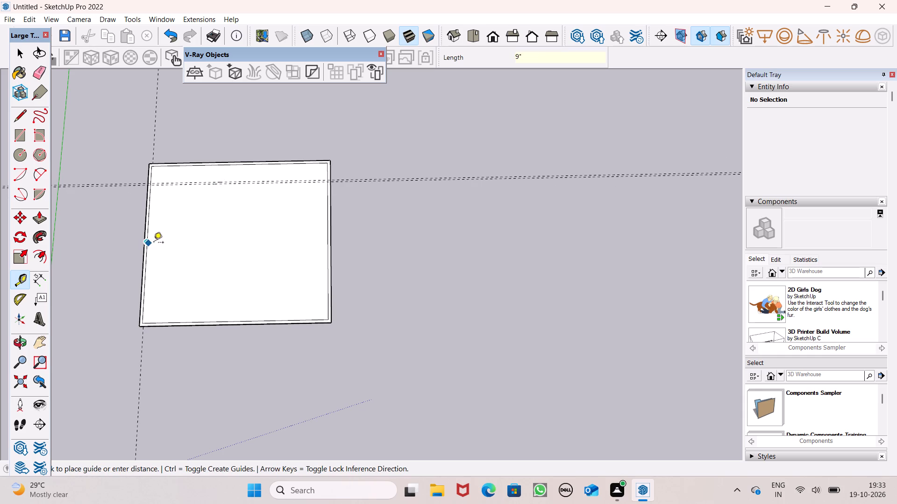
key("5")
key("apostrophe")
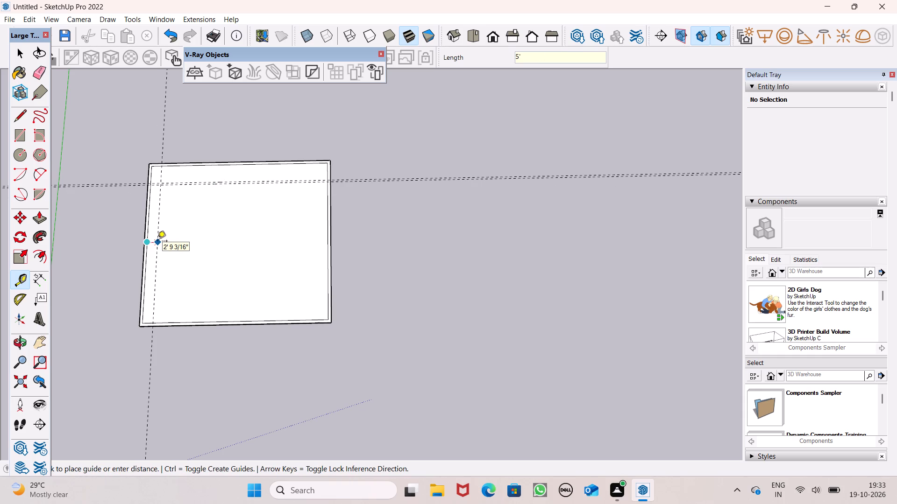
key("Return")
left_click(169, 239)
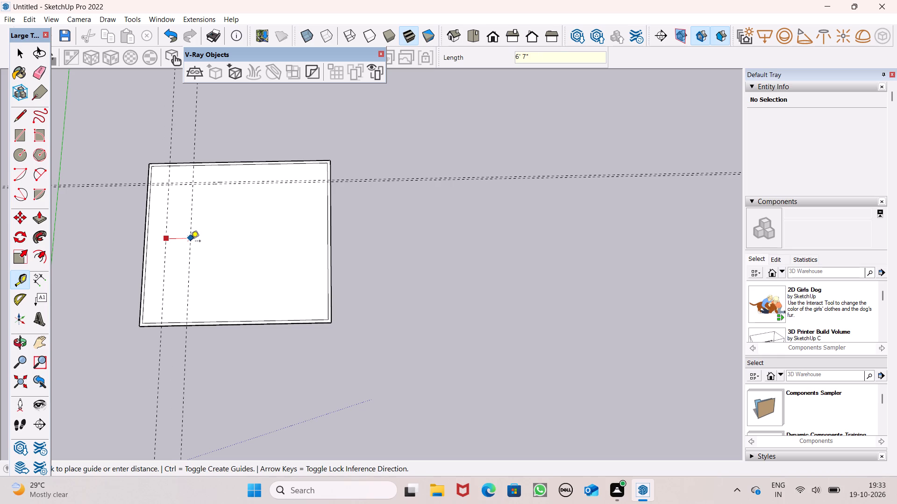
key("6")
key("shift+quotedbl")
key("Return")
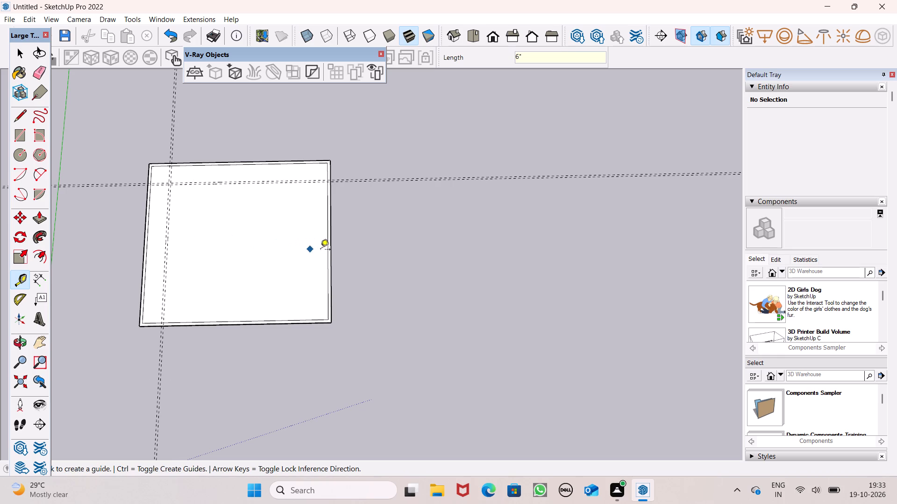
Place a guide 5' inward from the inner outline's right edge and a second guide 6" further in.
left_click(326, 248)
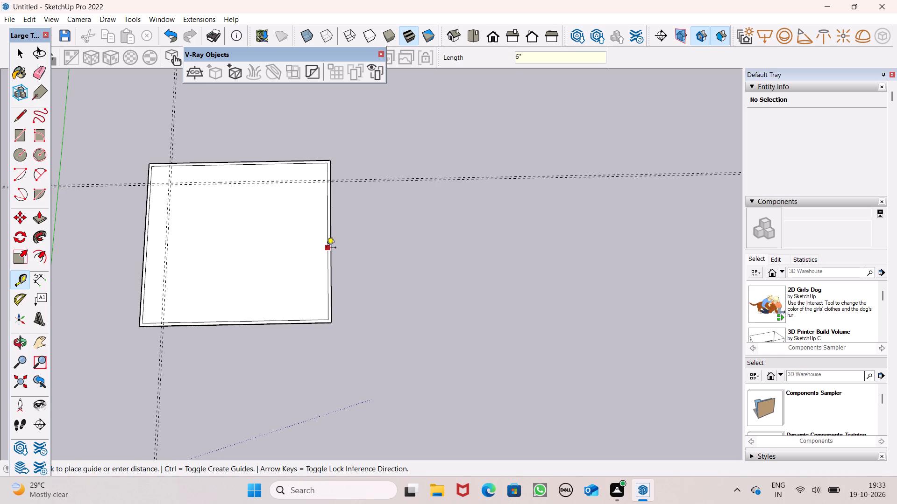
type("5'")
key("Return")
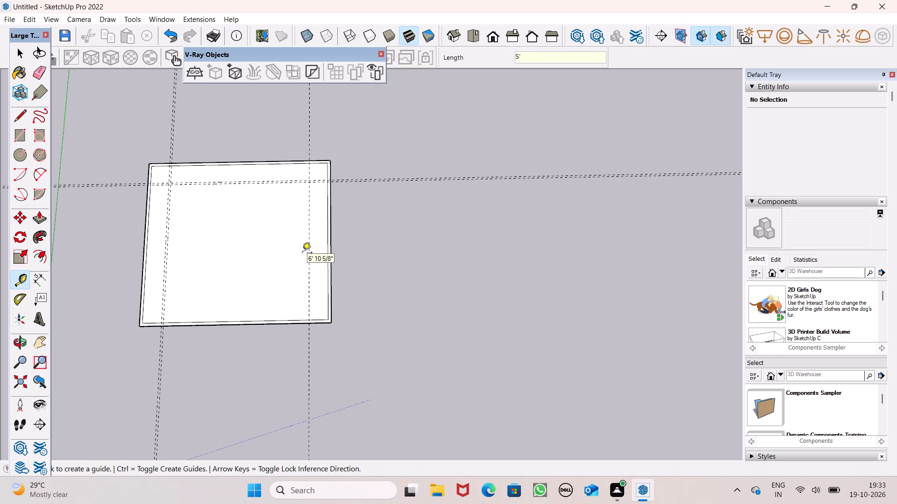
left_click(311, 249)
key("6")
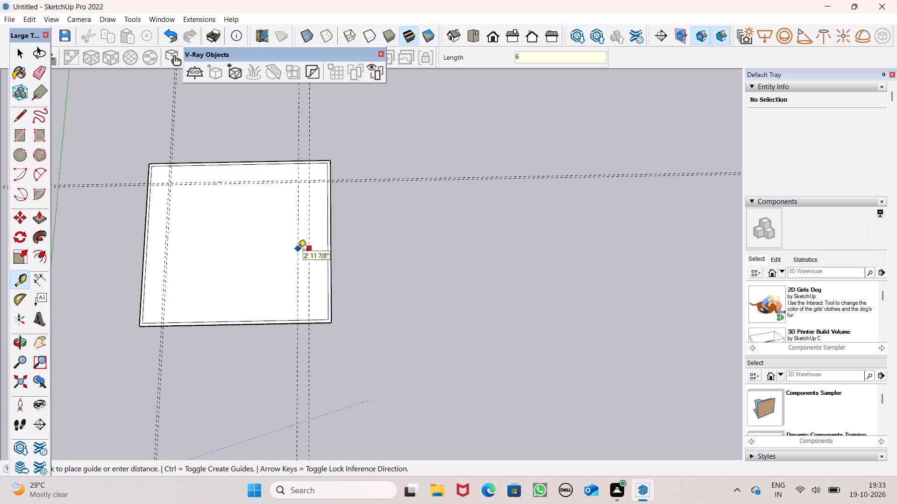
key("shift+quotedbl")
key("Return")
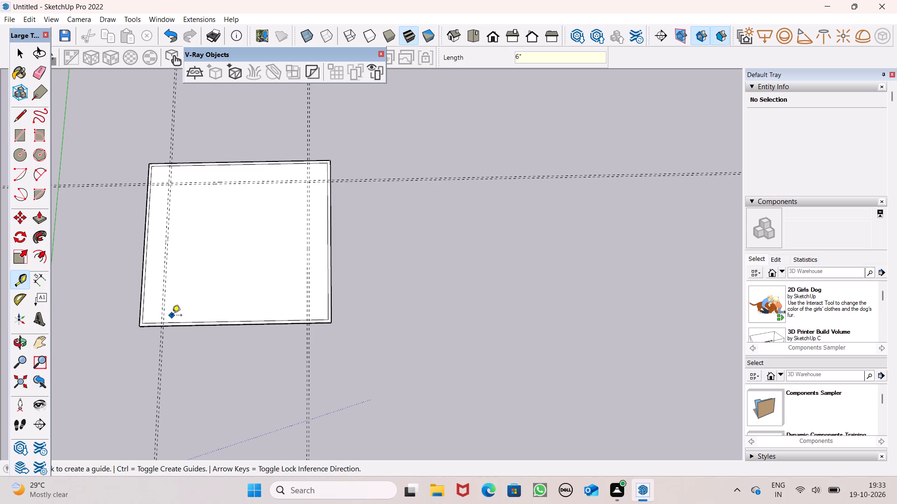
Place a guide 4' inward from the inner outline's front edge and a second guide 6" further in.
scroll(168, 316, "up", 3)
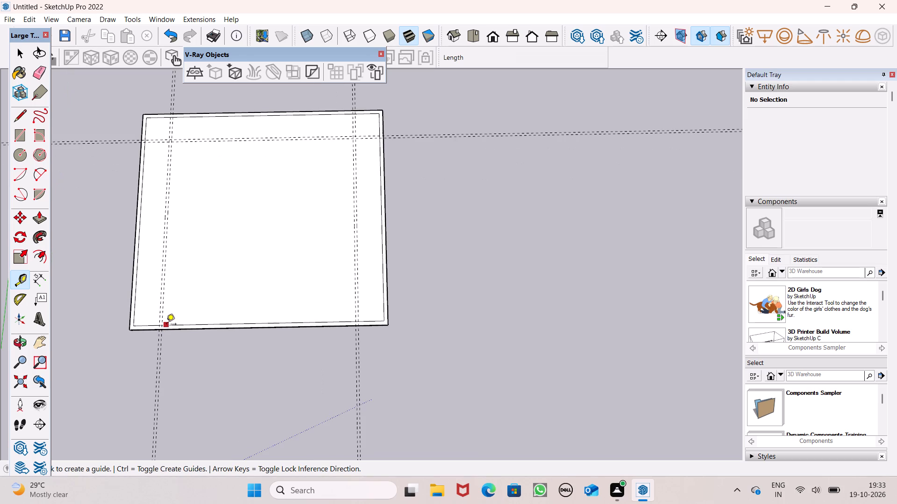
left_click(166, 325)
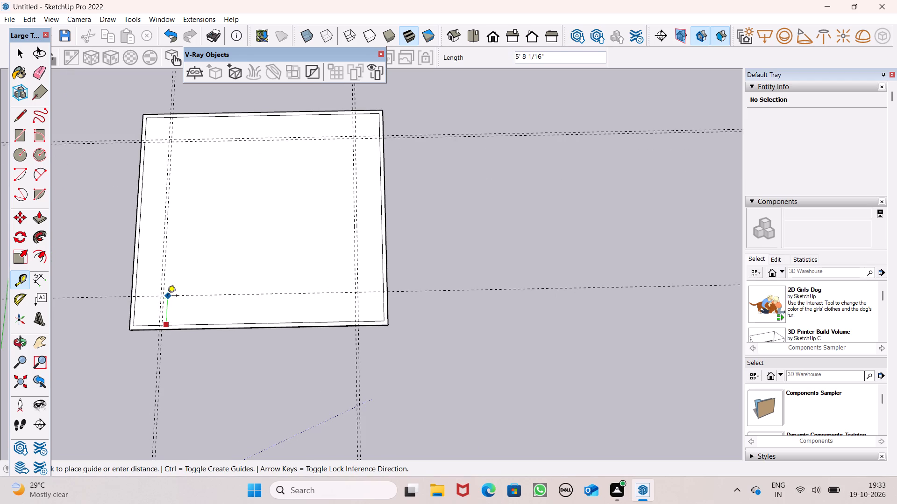
type("4'")
key("Return")
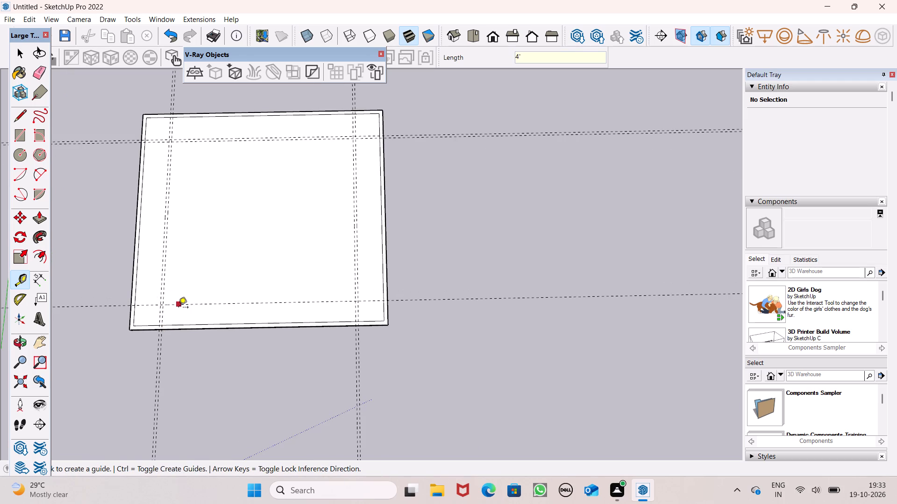
left_click(180, 303)
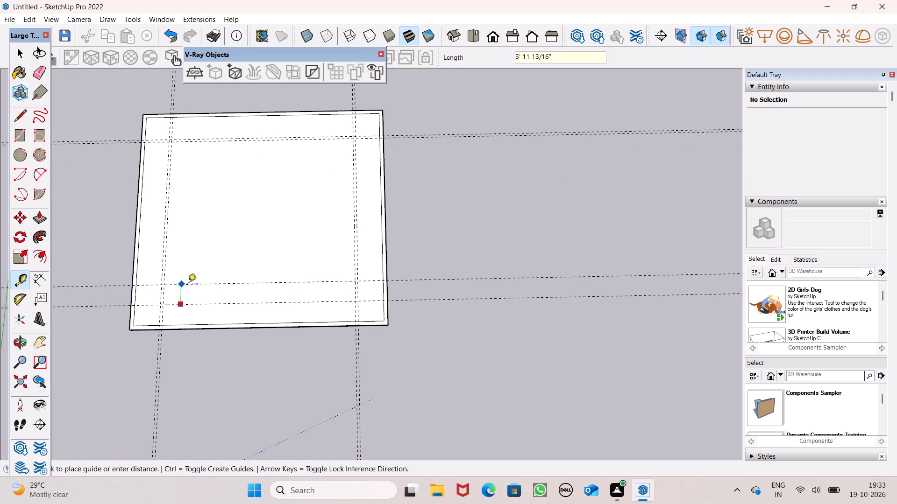
key("6")
key("shift+quotedbl")
key("Return")
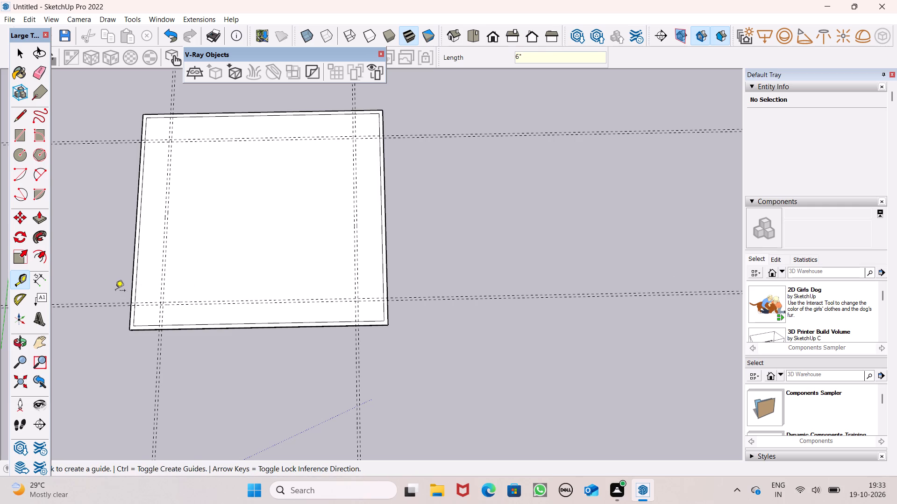
key("space")
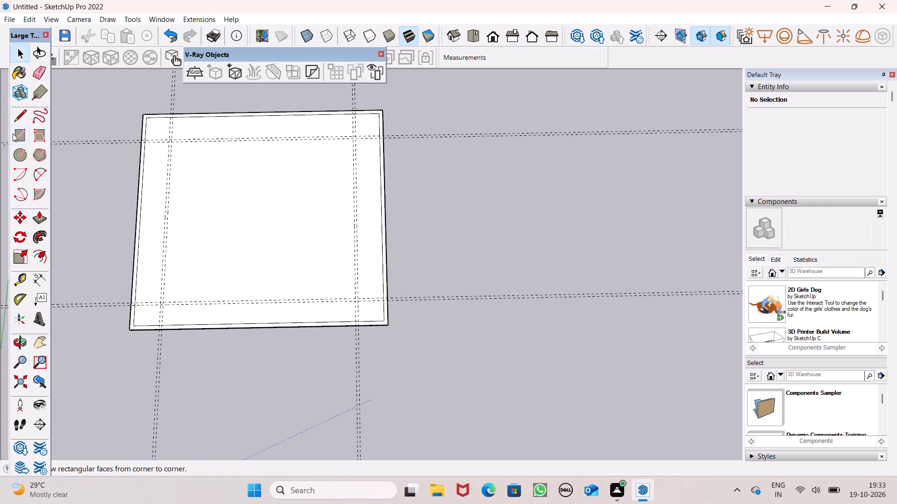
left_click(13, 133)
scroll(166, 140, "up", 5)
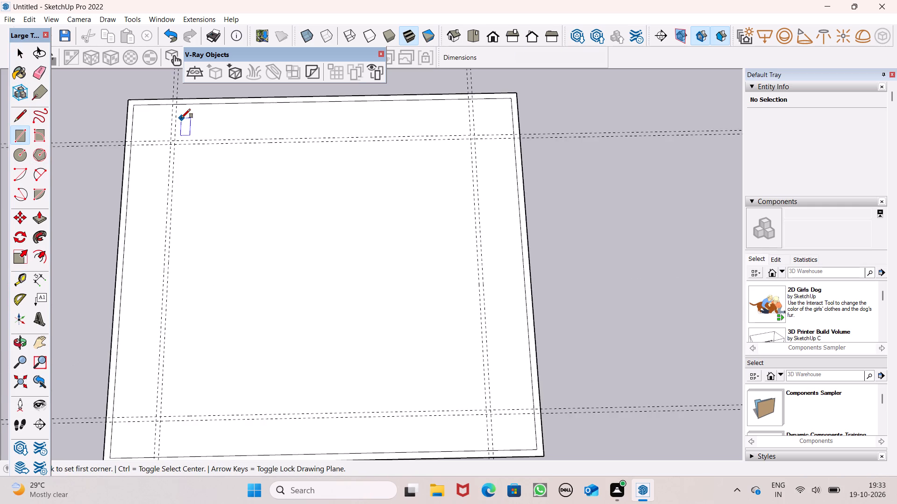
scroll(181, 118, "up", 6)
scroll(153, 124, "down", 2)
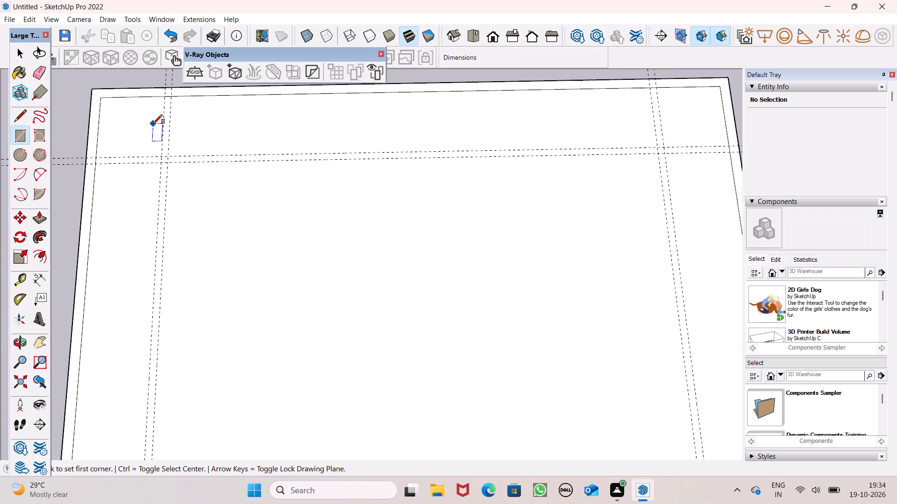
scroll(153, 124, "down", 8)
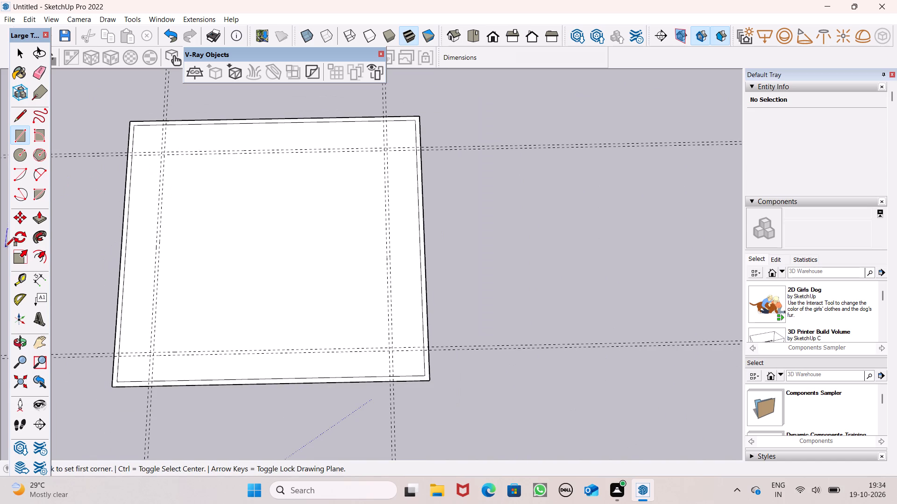
Start another parallel guide from the front pair's inner guide toward the middle of the slab.
left_click(24, 285)
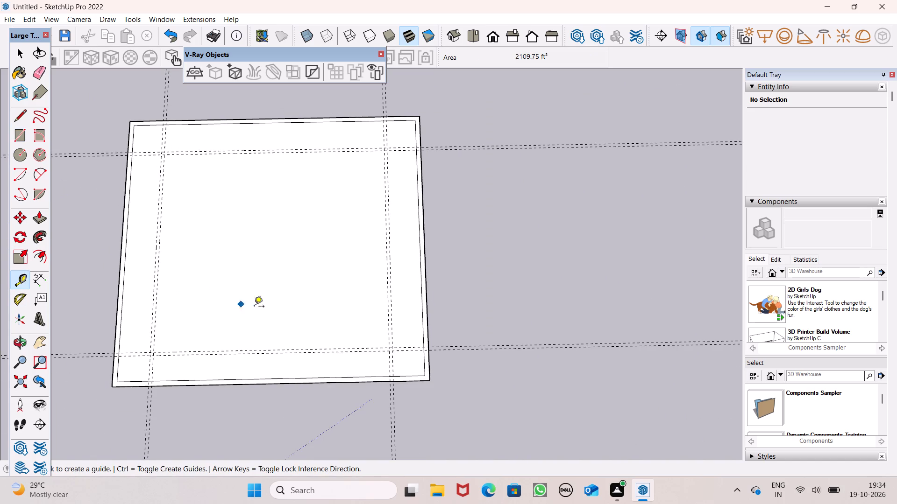
left_click(301, 347)
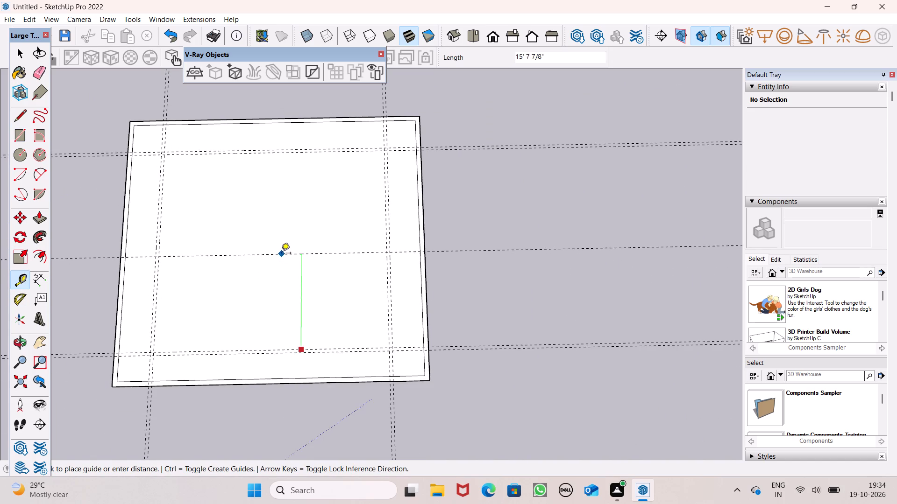
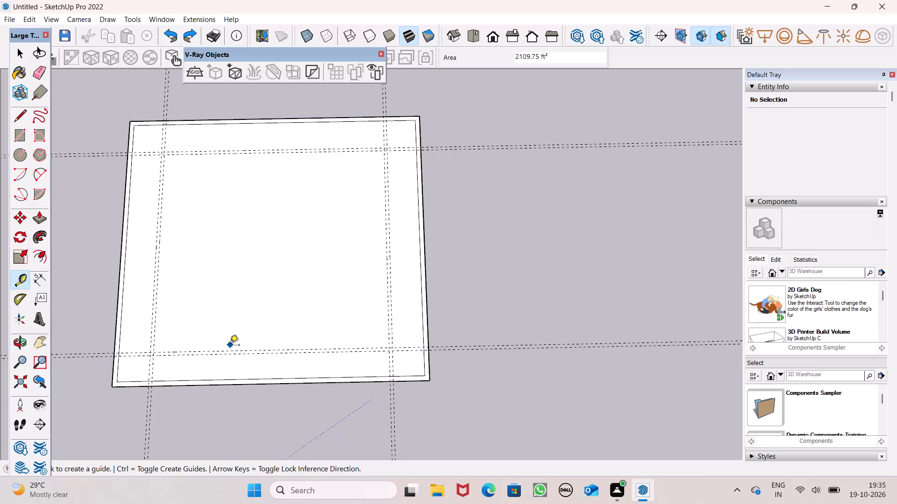
Place a guide about 12' 6" behind the front pair's inner guide and a second guide 6" further back.
scroll(241, 346, "up", 3)
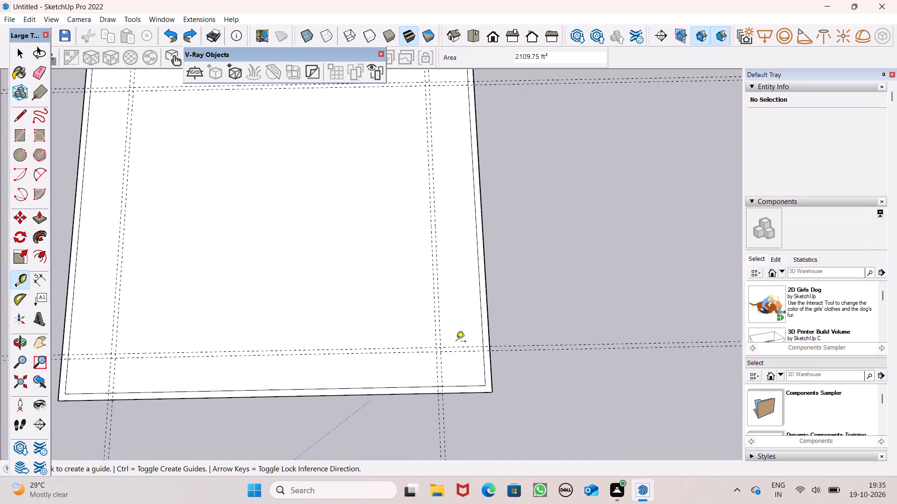
scroll(303, 221, "up", 1)
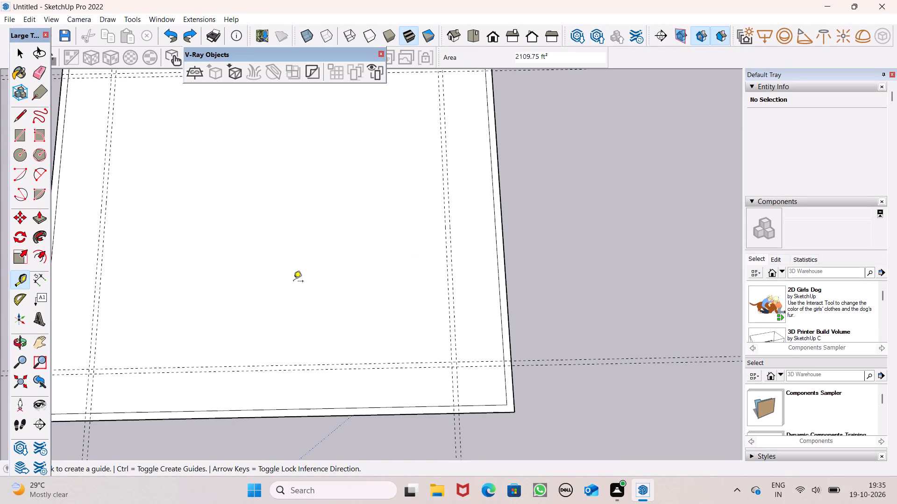
left_click(381, 363)
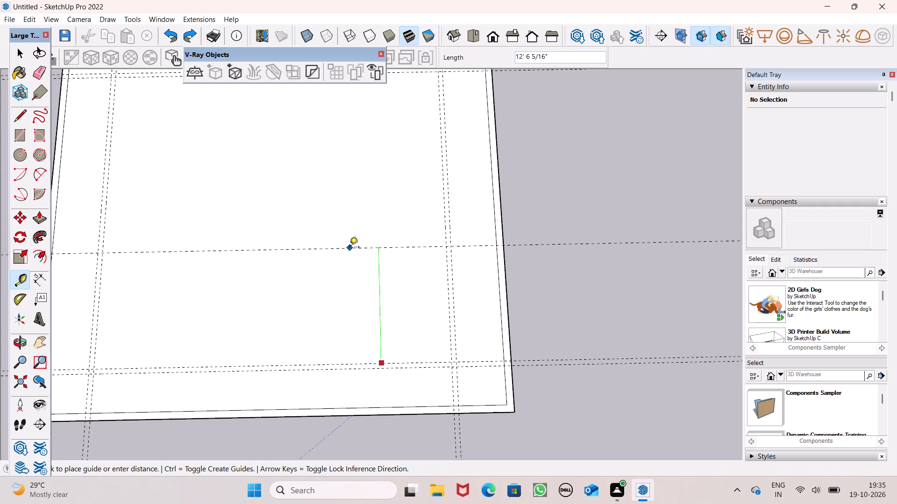
left_click(349, 248)
left_click(341, 250)
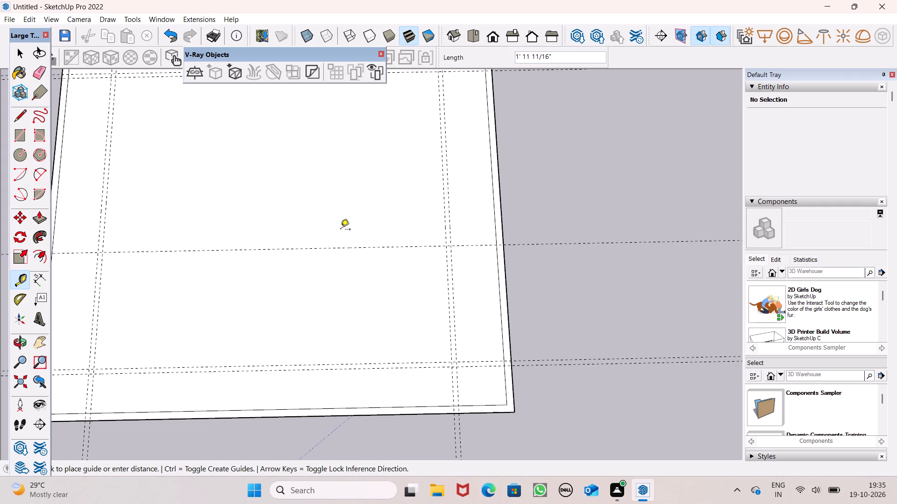
type("6\"")
key("Return")
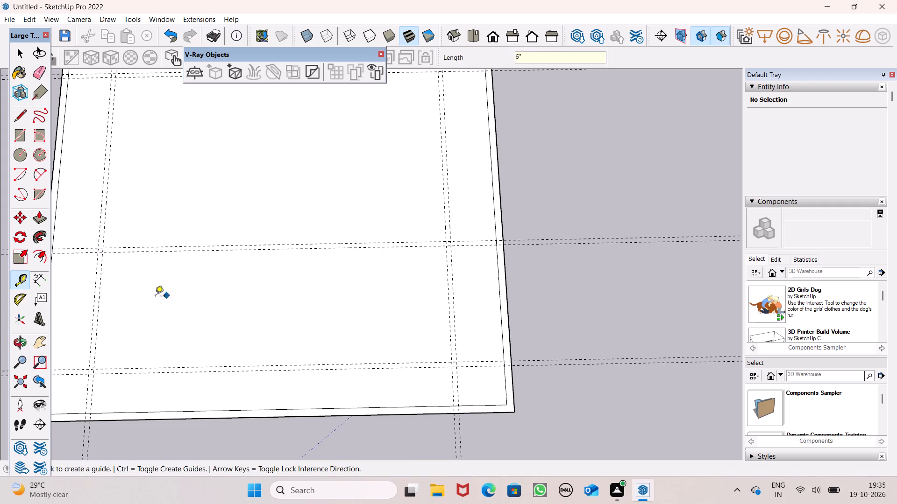
Place a guide about 17' inward from the left pair's inner guide and a second guide 6" from it.
left_click(99, 284)
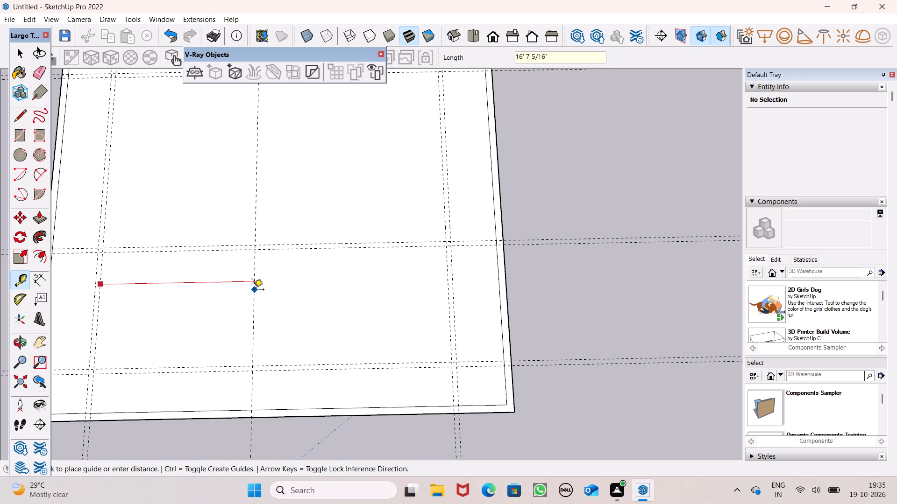
left_click(258, 290)
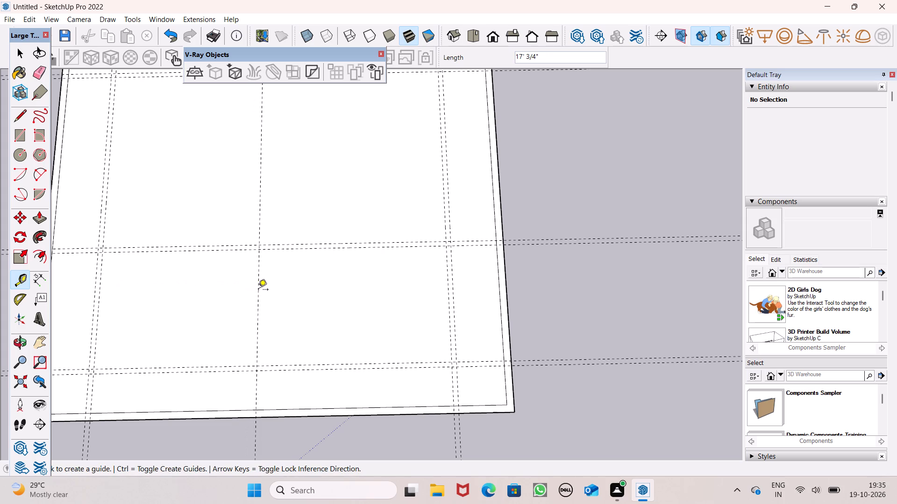
left_click(257, 289)
type("6\"")
key("Return")
scroll(277, 320, "down", 8)
key("space")
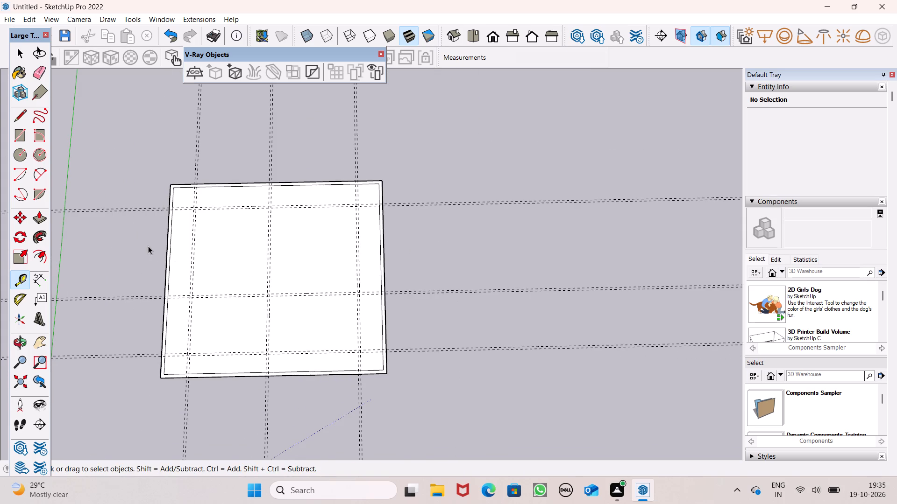
Start the Rectangle tool over the wall guides at the rear of the slab, dismissing the message notification.
left_click(21, 133)
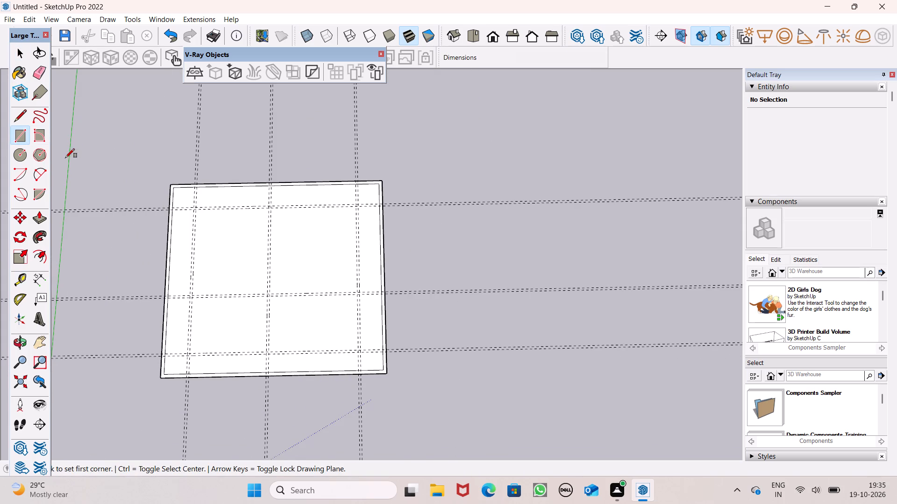
scroll(285, 198, "up", 6)
scroll(98, 241, "up", 2)
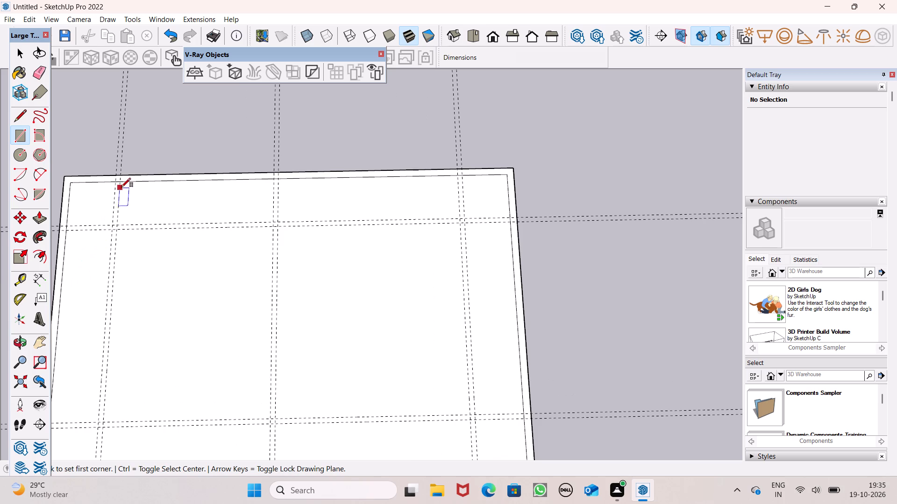
scroll(122, 188, "up", 3)
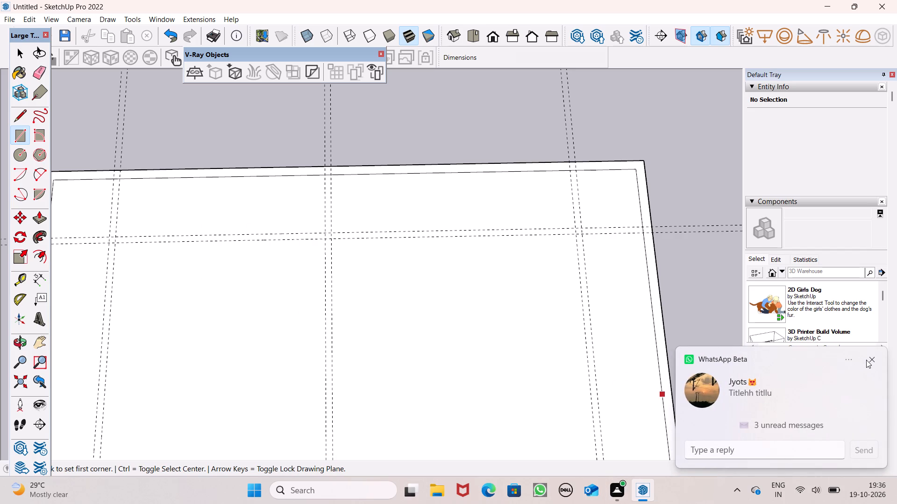
left_click(866, 360)
left_click(622, 493)
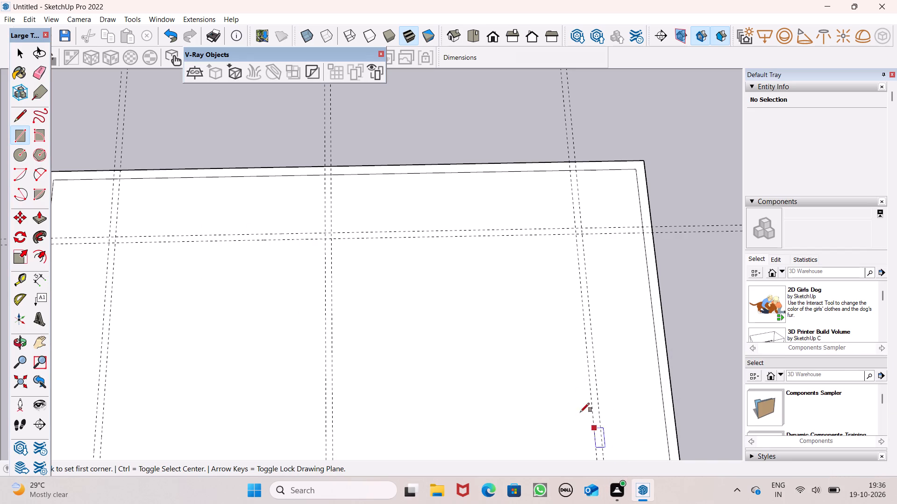
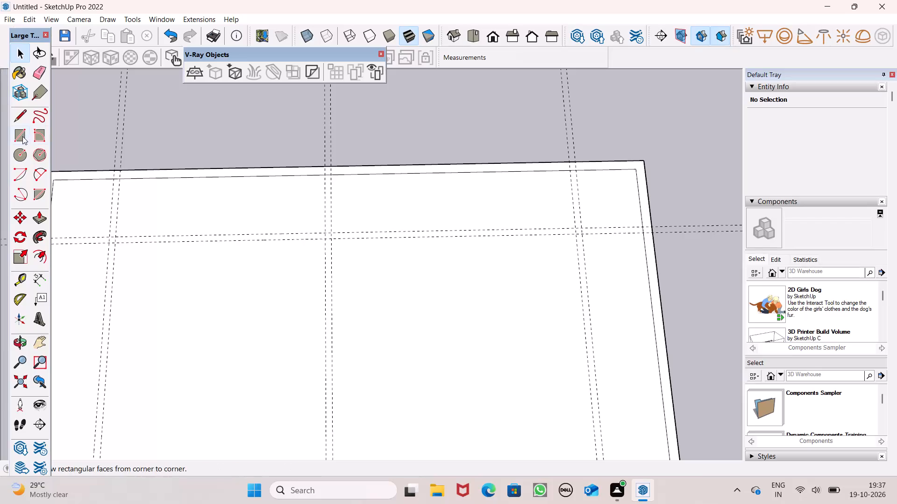
Draw a rectangle about 38' 8" by 6" over the rear pair of wall guides, between the two side guide pairs.
left_click(22, 135)
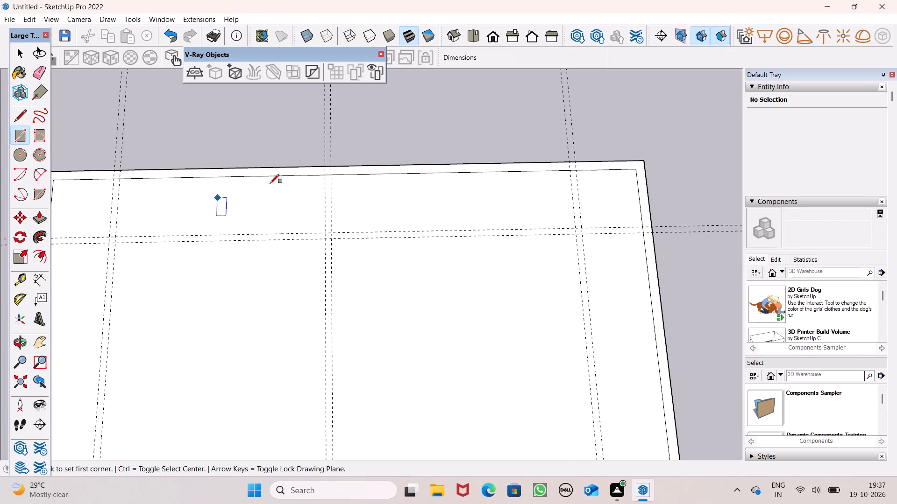
scroll(271, 183, "down", 1)
scroll(140, 237, "up", 4)
left_click(116, 231)
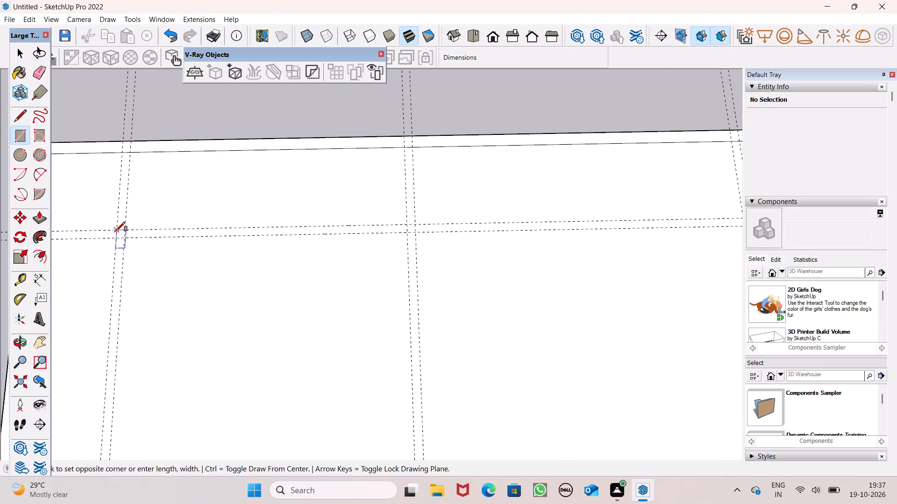
scroll(235, 232, "down", 3)
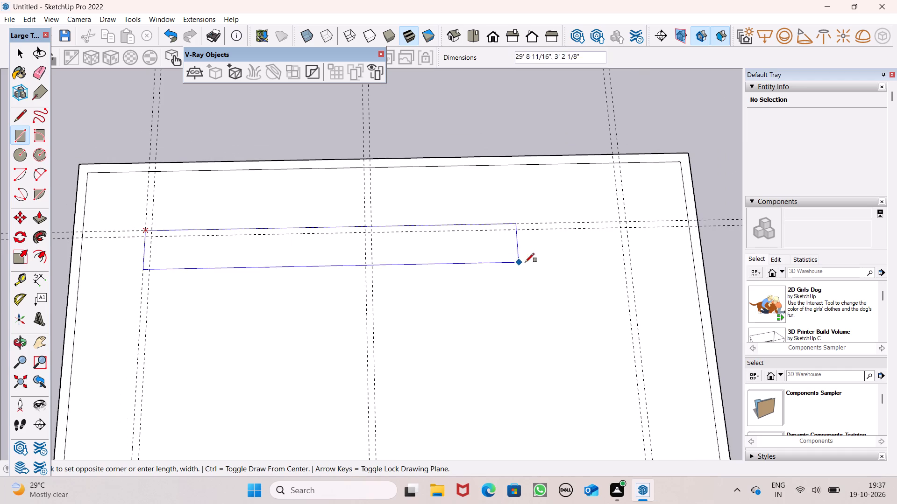
scroll(630, 233, "up", 8)
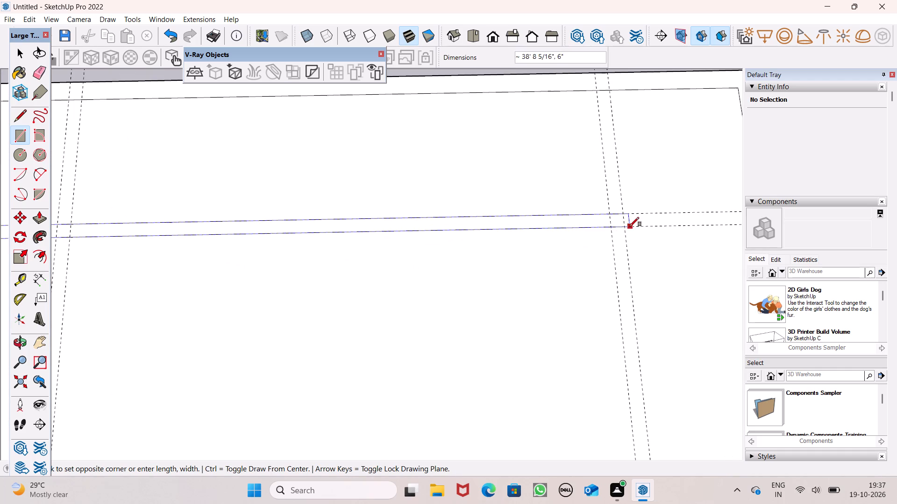
left_click(627, 225)
Draw a rectangle about 35' by 6" over the left pair of wall guides, from the rear wall to the front guides.
scroll(570, 193, "down", 13)
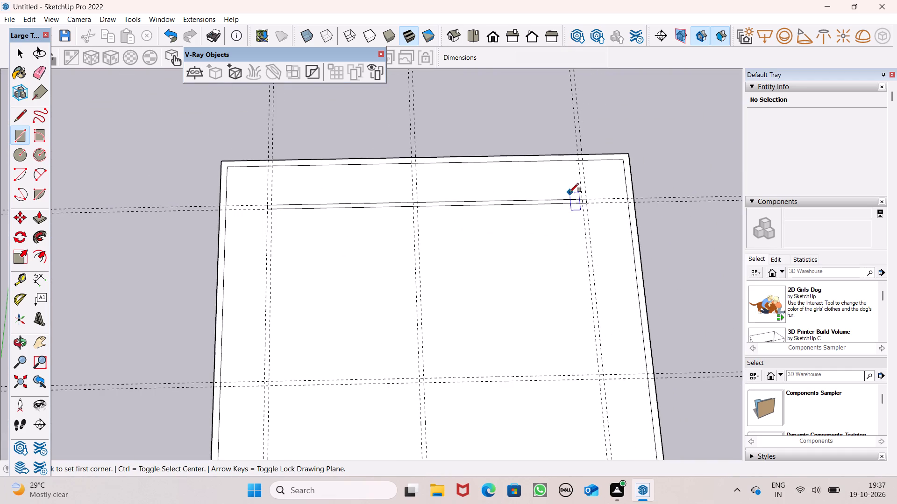
scroll(238, 266, "up", 2)
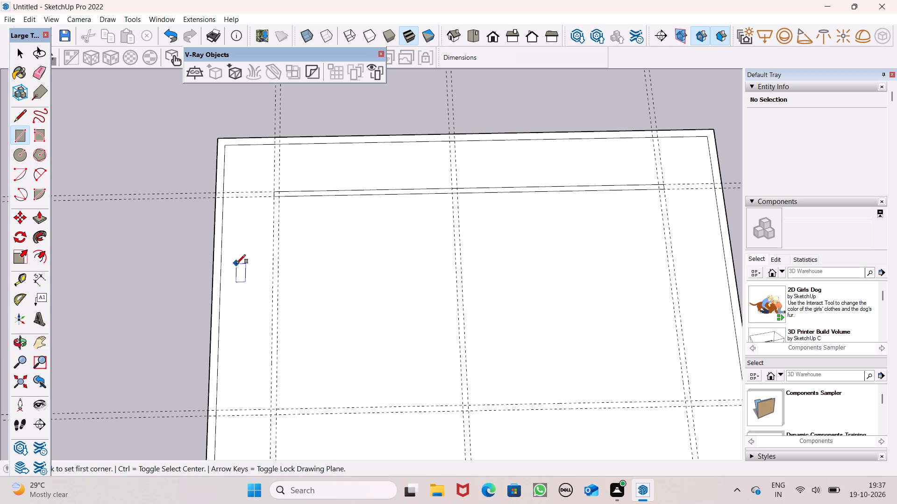
left_click(275, 190)
scroll(278, 193, "down", 6)
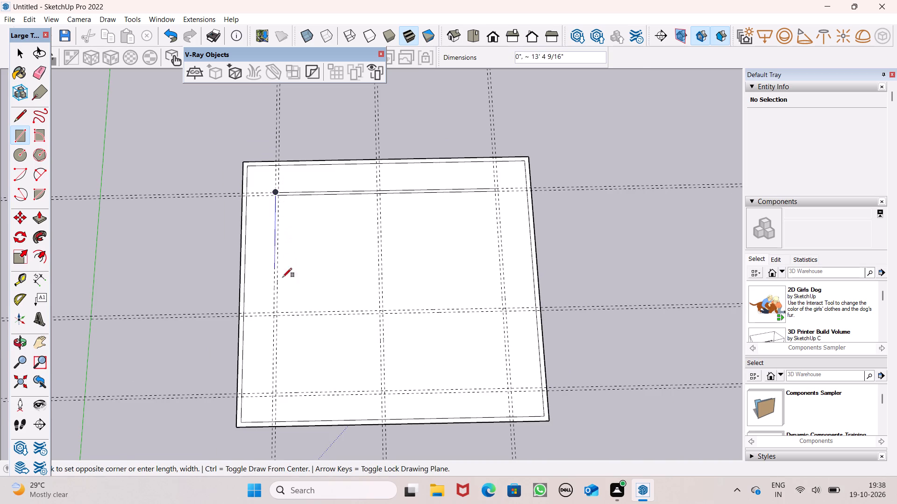
scroll(277, 386, "up", 5)
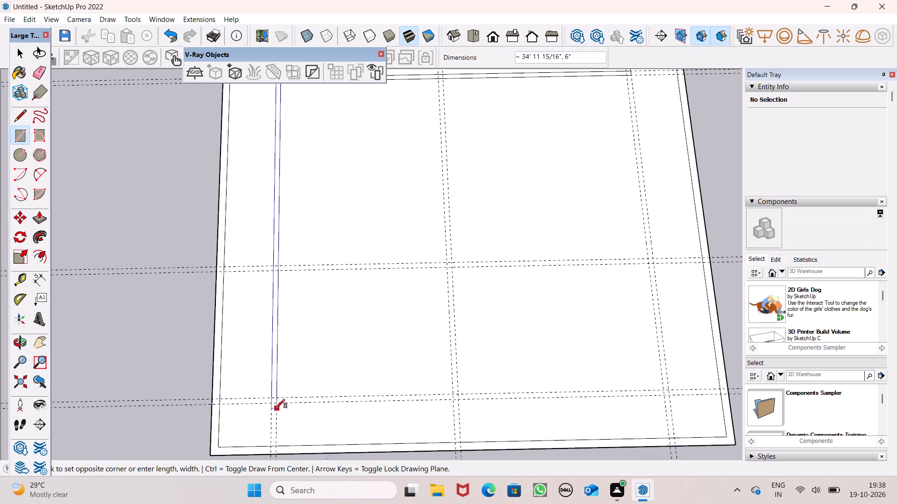
scroll(274, 406, "up", 5)
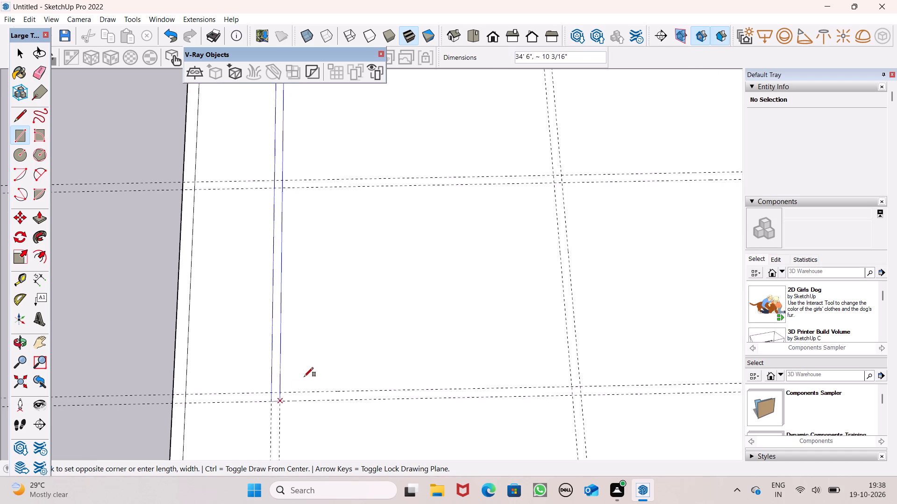
scroll(307, 373, "down", 7)
scroll(302, 388, "up", 5)
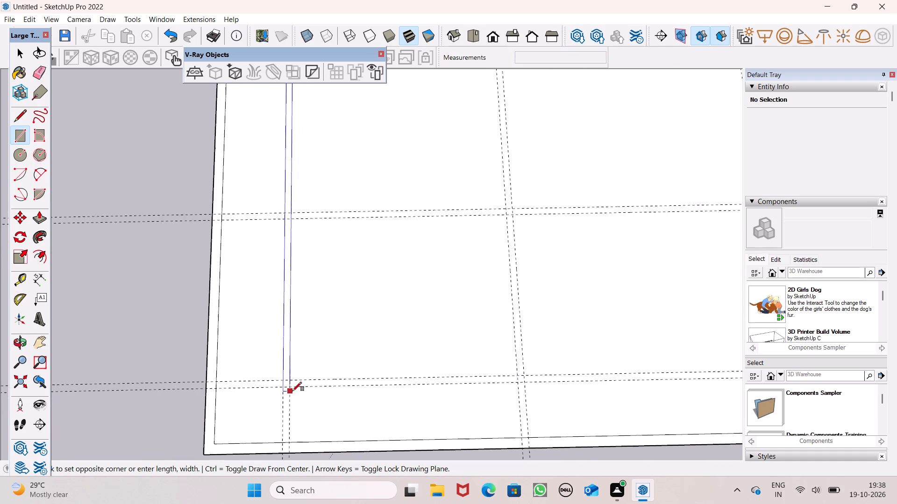
left_click(292, 388)
Draw a rectangle about 18' 1" by 6" over the front guides, from the left wall to the middle guide pair.
scroll(255, 357, "down", 6)
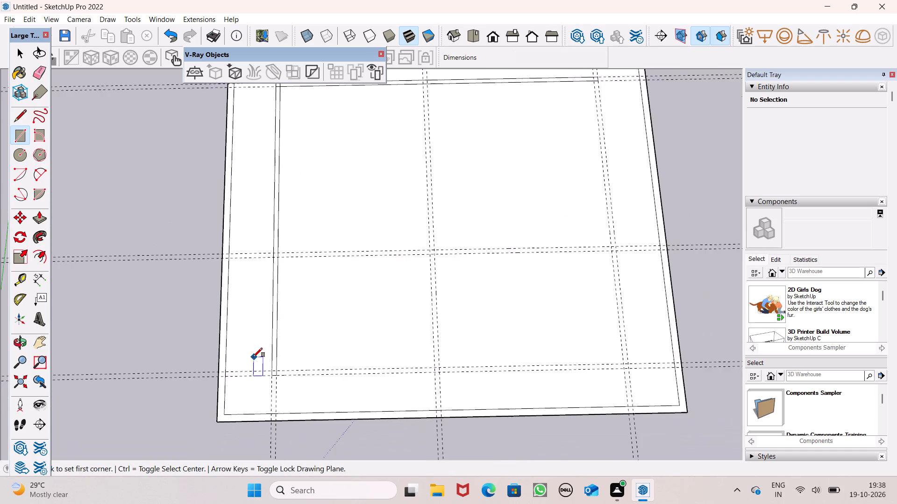
scroll(365, 400, "down", 4)
scroll(457, 329, "up", 5)
scroll(418, 348, "down", 3)
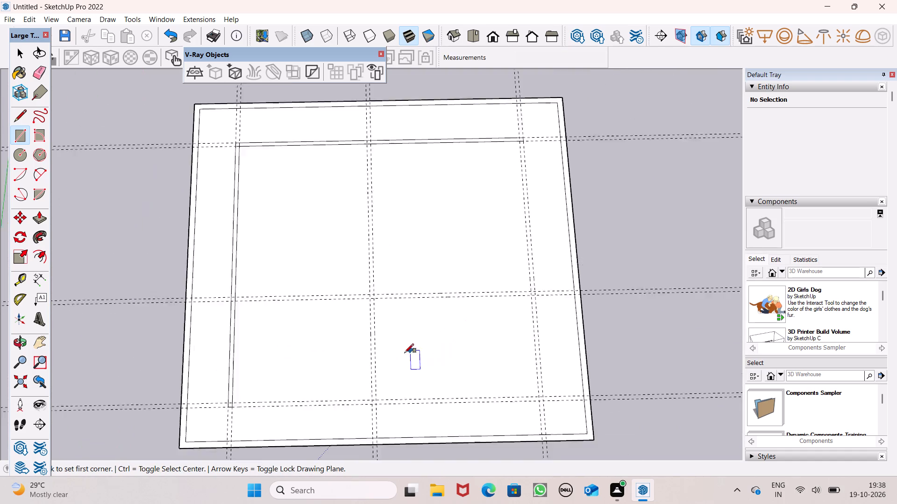
scroll(405, 353, "down", 2)
scroll(331, 378, "up", 5)
left_click(230, 397)
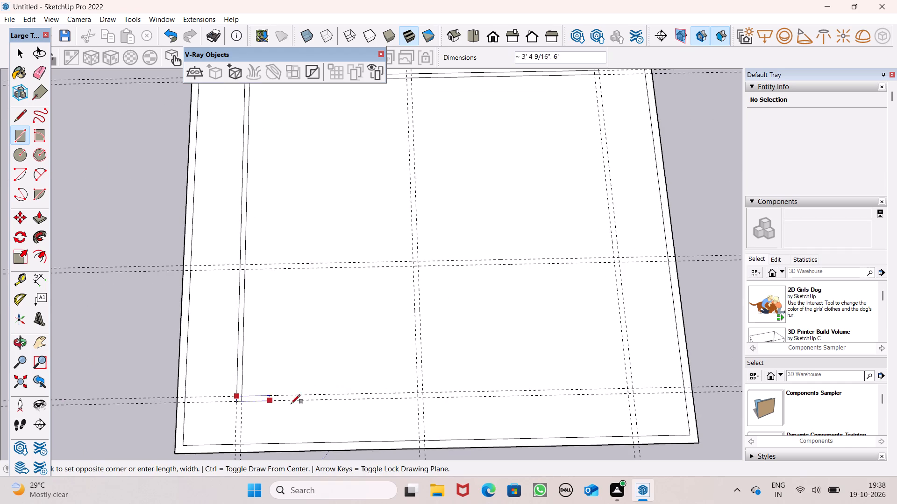
left_click(423, 398)
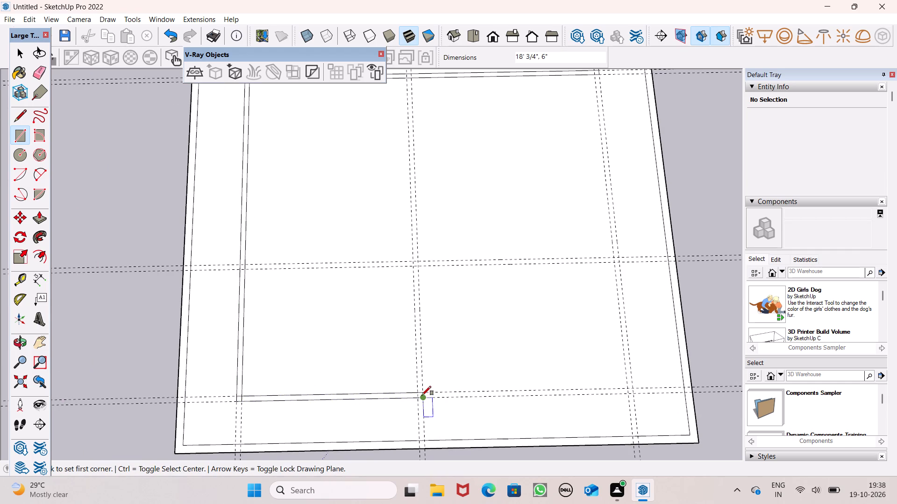
Draw two rectangles over the middle guide pair: about 13' 7" by 6" from the front wall to the cross guides, and on to the rear wall.
left_click(422, 398)
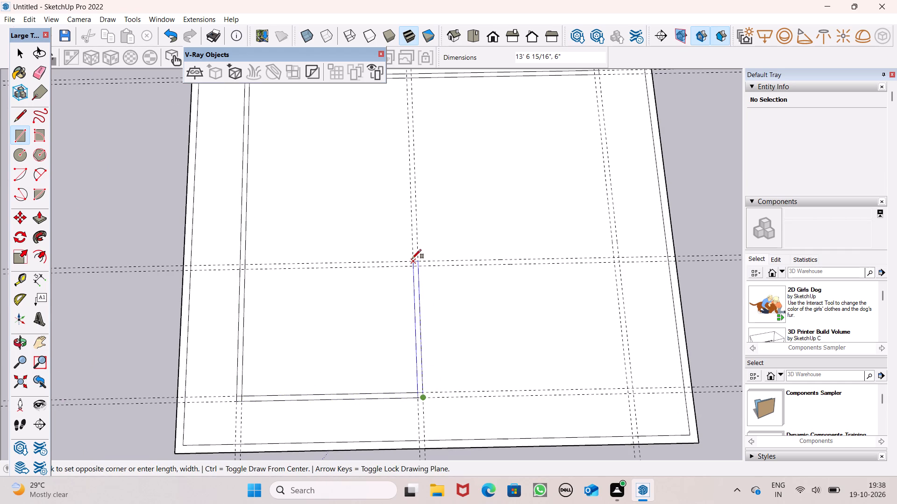
left_click(412, 259)
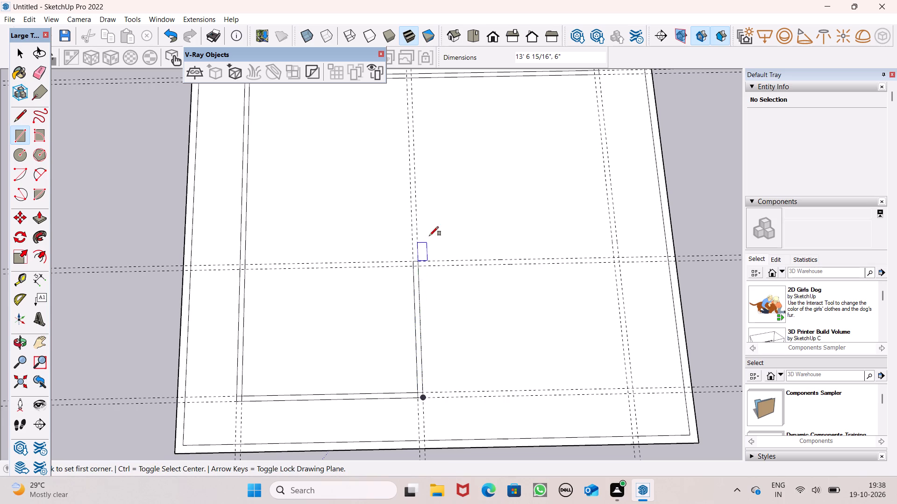
left_click(417, 267)
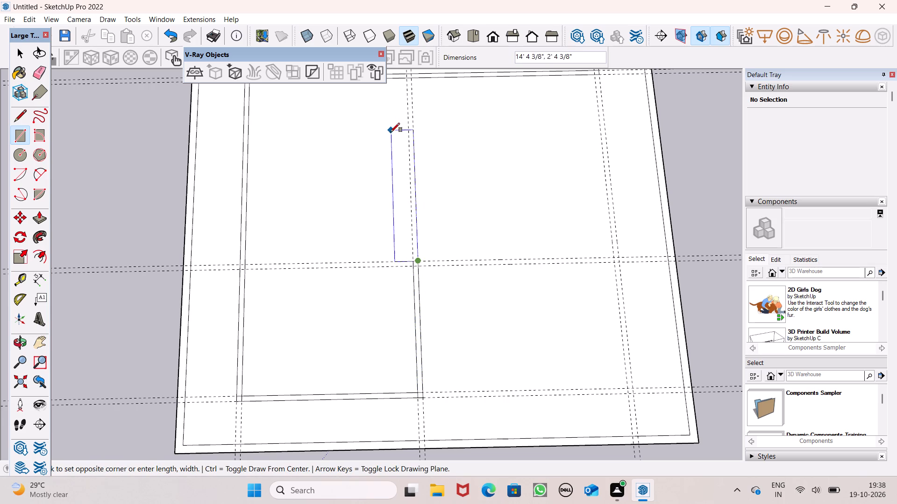
key("space")
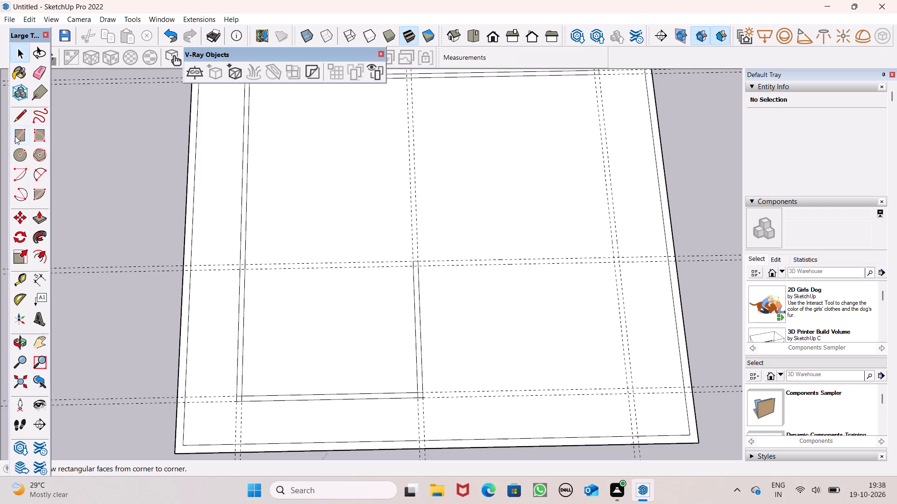
left_click(15, 136)
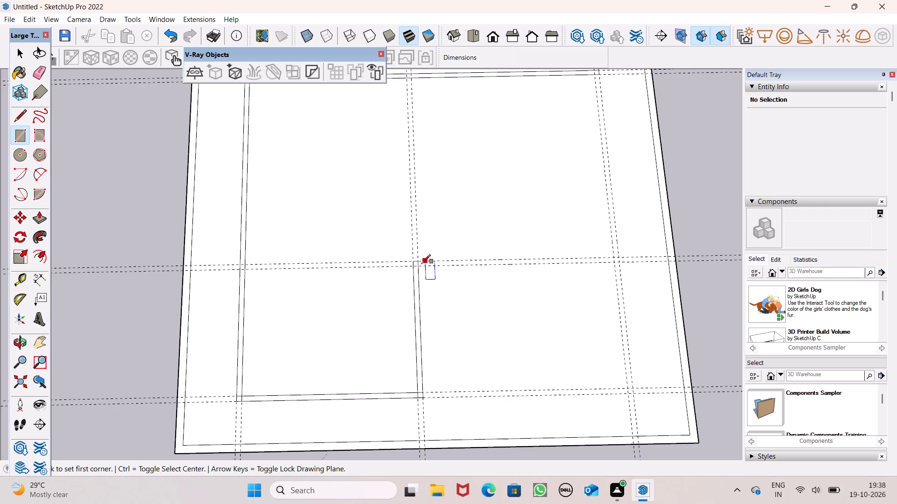
scroll(415, 268, "up", 7)
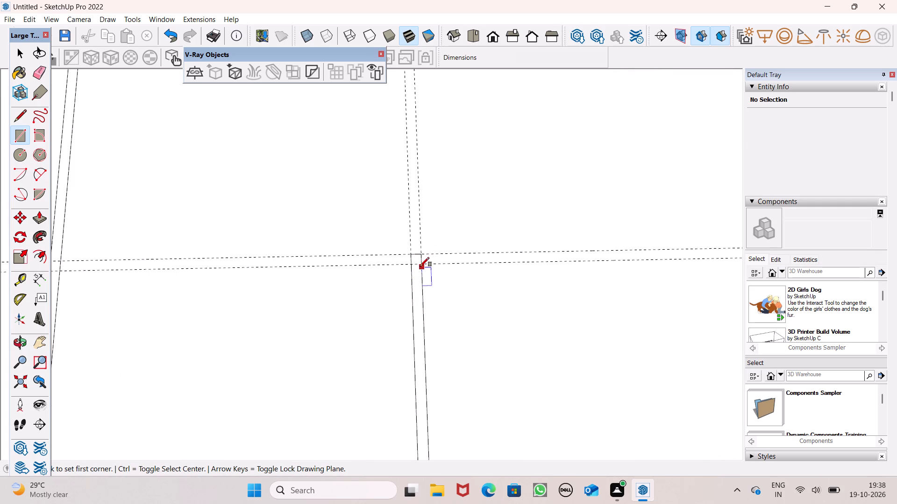
left_click(420, 266)
scroll(401, 266, "down", 8)
scroll(384, 335, "down", 8)
scroll(402, 221, "up", 3)
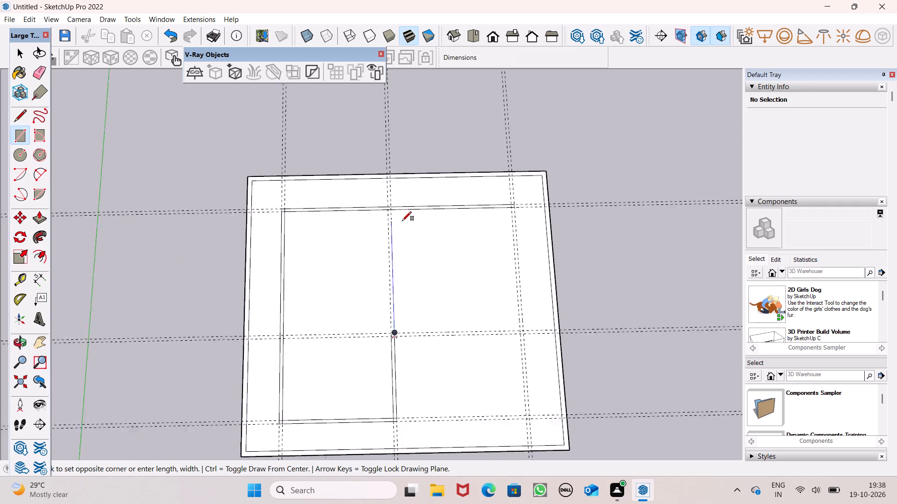
scroll(402, 221, "up", 8)
left_click(377, 203)
Draw a rectangle over the right pair of wall guides, from the rear wall to the front guides, dismissing the message notification.
scroll(206, 177, "down", 7)
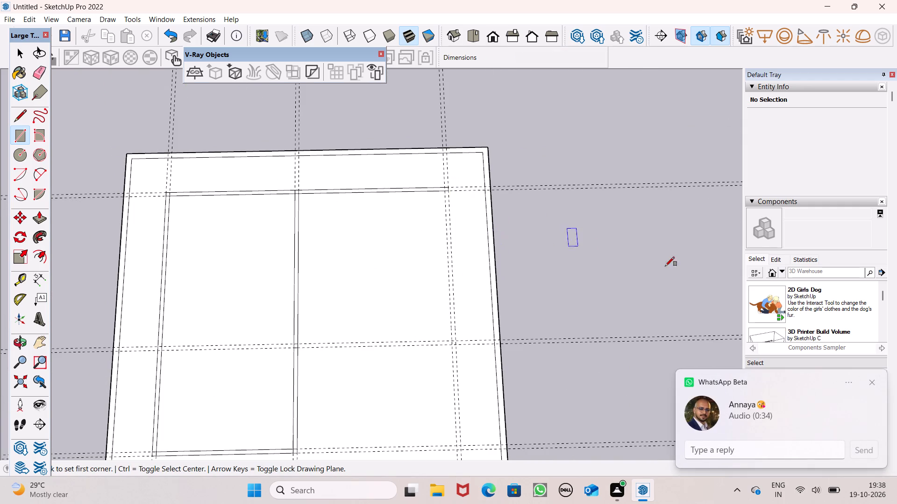
left_click(874, 383)
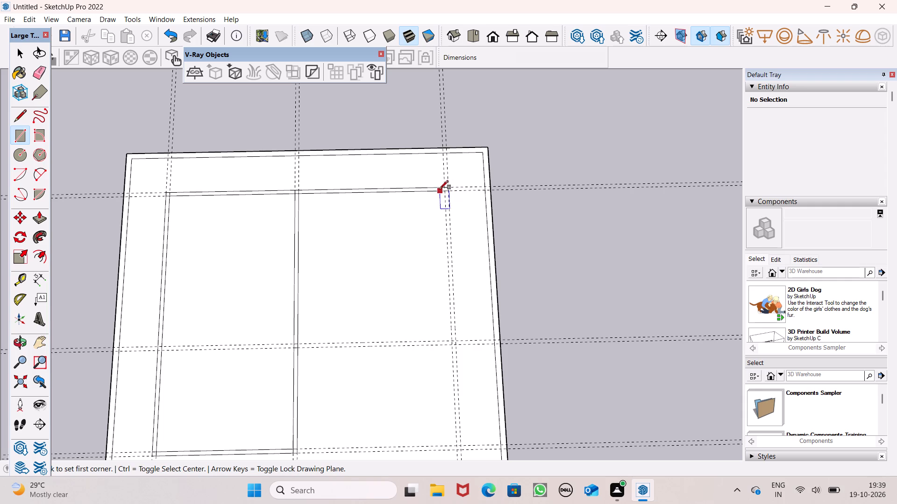
scroll(445, 203, "up", 8)
middle_click(417, 199)
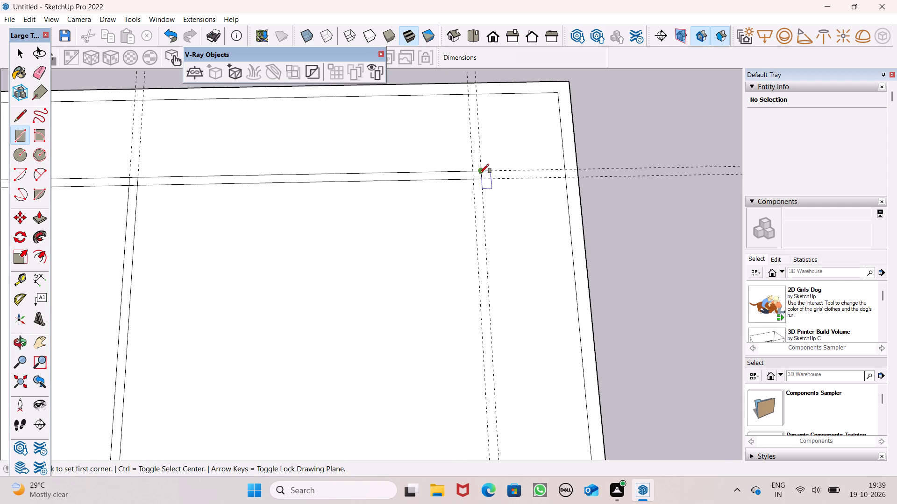
left_click(471, 171)
scroll(485, 189, "down", 16)
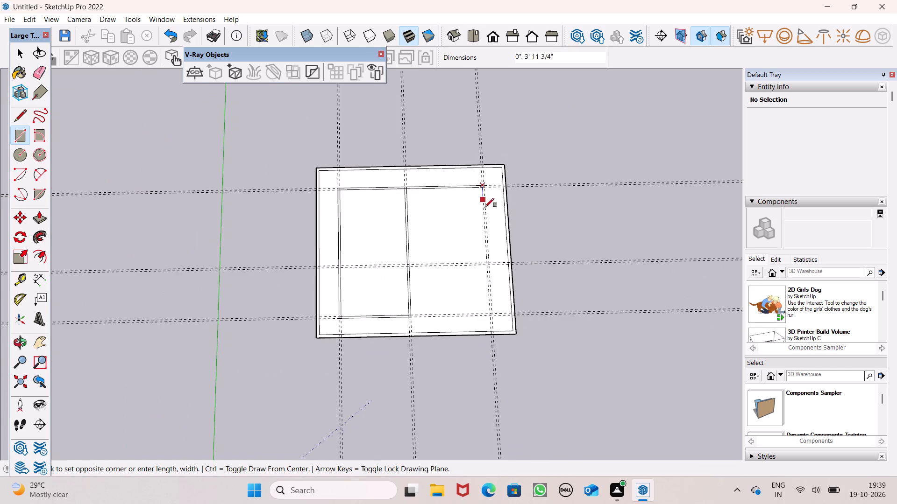
scroll(482, 335, "up", 6)
scroll(493, 299, "up", 11)
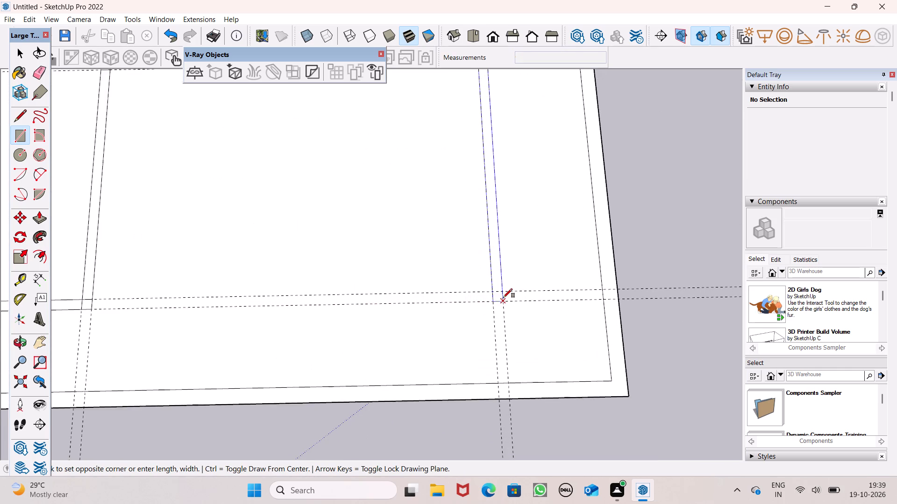
left_click(503, 298)
Draw a rectangle about 20' 11" by 6" over the cross guides between the right and middle walls, and dismiss the message notification.
scroll(464, 360, "down", 13)
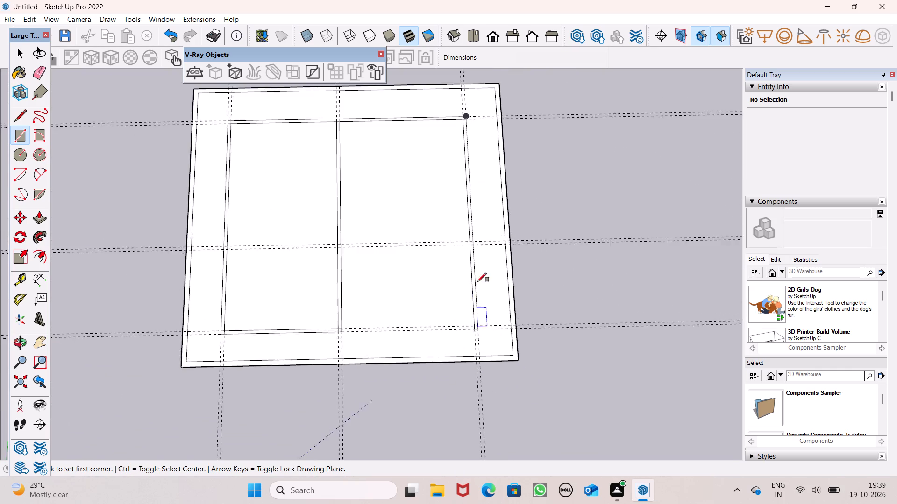
scroll(484, 255, "up", 5)
scroll(425, 246, "up", 5)
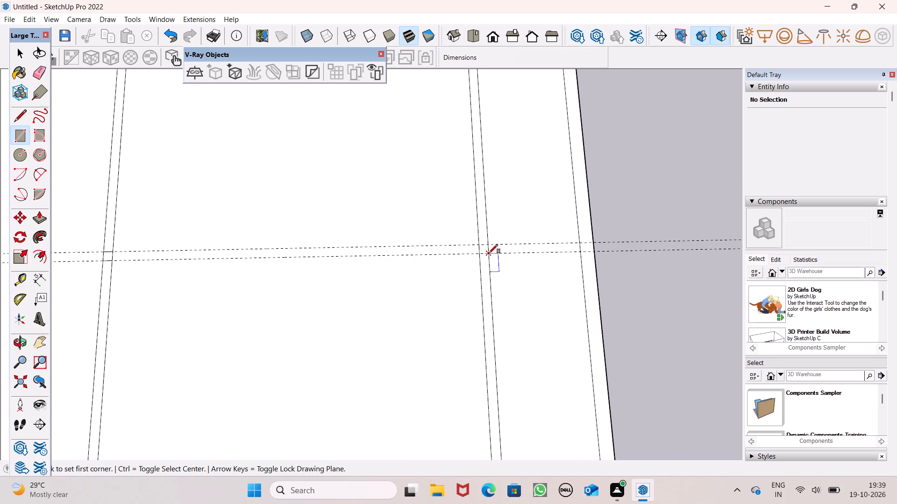
left_click(489, 253)
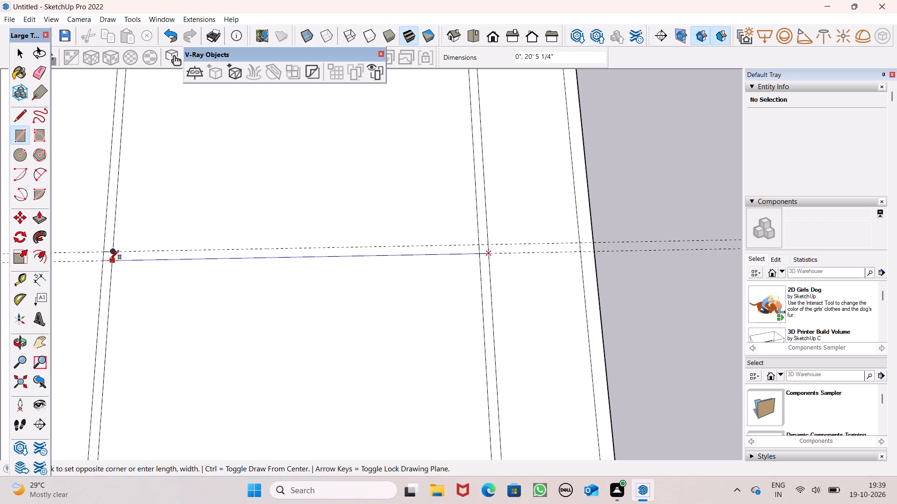
scroll(101, 259, "up", 2)
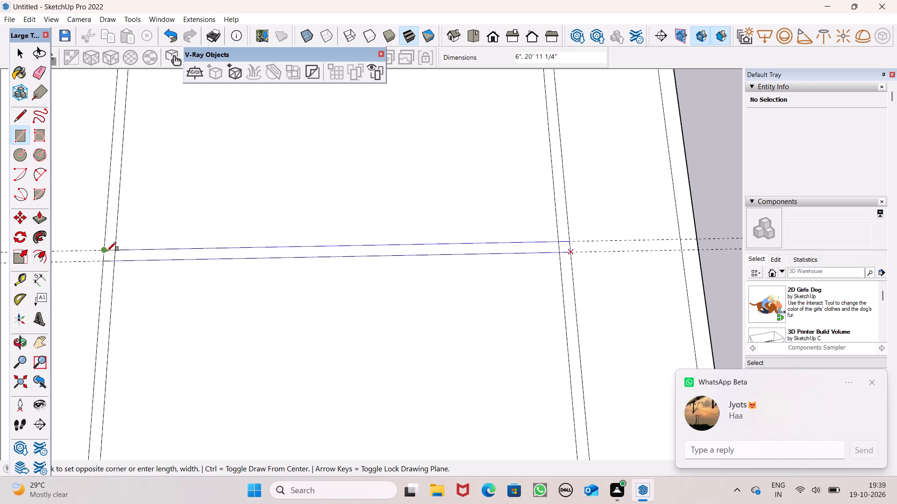
left_click(107, 251)
left_click(871, 382)
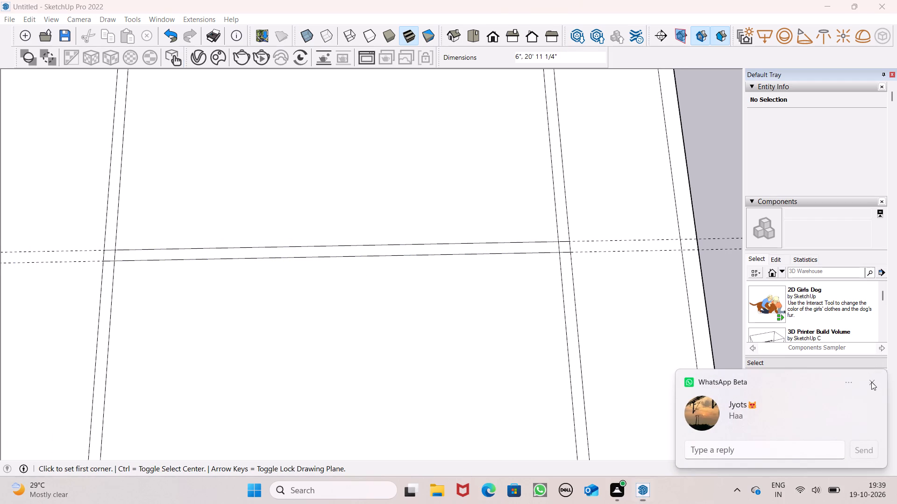
Erase the rear, middle and front pairs of crosswise guides beside the slab.
scroll(496, 239, "down", 7)
scroll(495, 352, "down", 6)
scroll(579, 336, "up", 3)
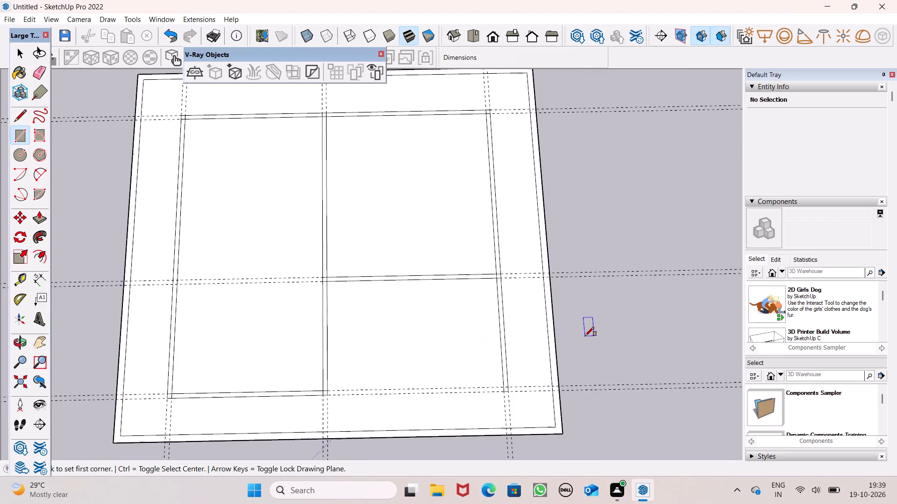
scroll(548, 317, "down", 1)
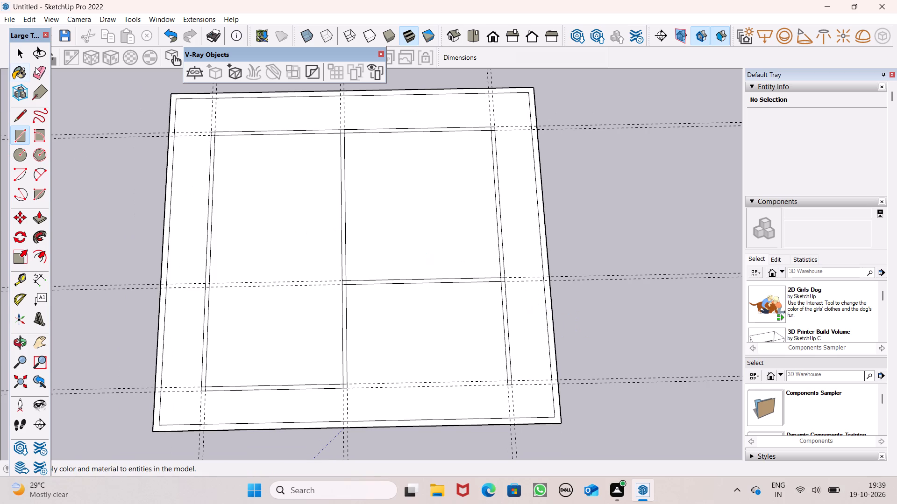
left_click(35, 67)
left_click_drag(76, 112, 85, 156)
left_click_drag(119, 259, 121, 295)
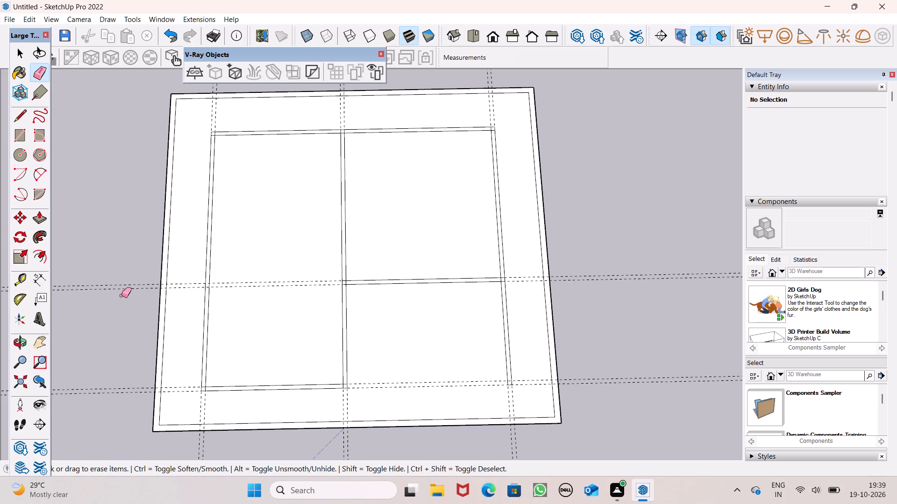
left_click_drag(121, 295, 117, 316)
left_click_drag(109, 354, 112, 387)
left_click_drag(112, 386, 102, 386)
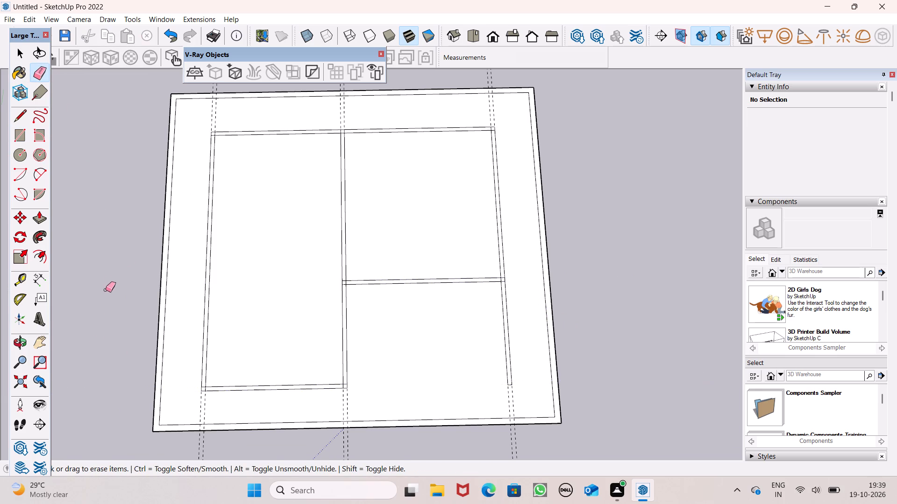
Erase the remaining left, middle and right pairs of lengthwise guides running past the slab.
scroll(103, 297, "down", 5)
left_click_drag(164, 140, 292, 144)
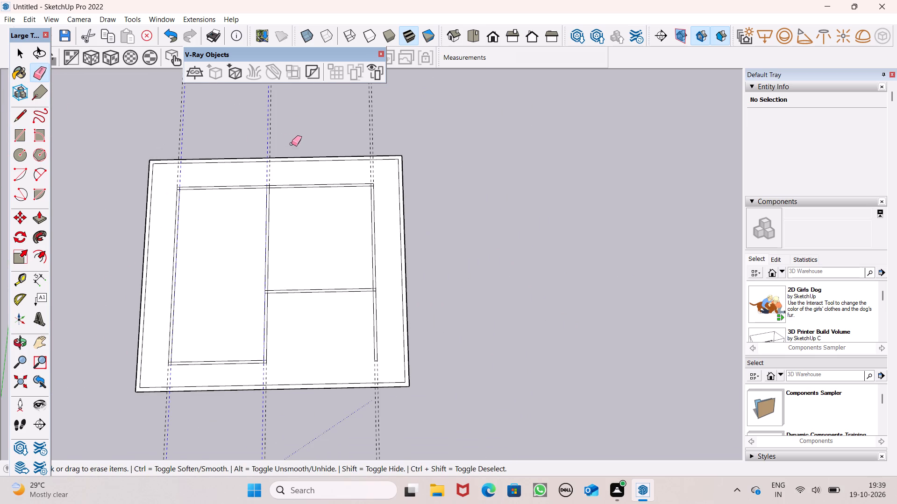
left_click_drag(292, 144, 160, 129)
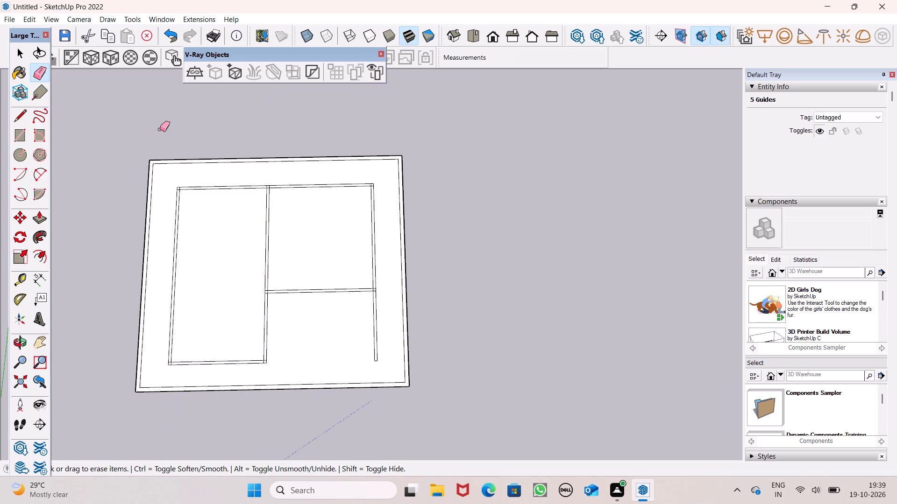
Erase the overlapping wall lines inside the rear-left corner of the wall outline.
scroll(53, 189, "up", 4)
scroll(211, 185, "up", 19)
left_click(221, 194)
left_click_drag(222, 184, 222, 183)
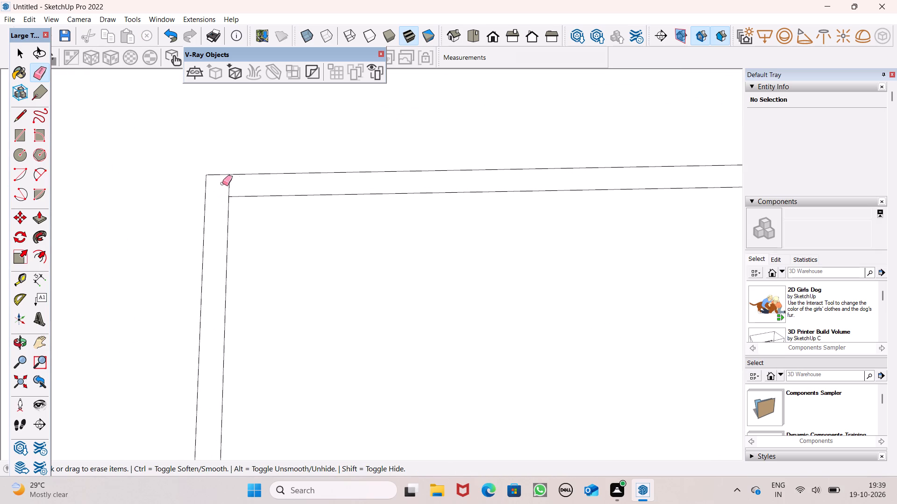
left_click_drag(222, 183, 233, 183)
Erase the overlapping lines where the middle wall meets the rear wall, so their outlines join.
scroll(12, 72, "down", 2)
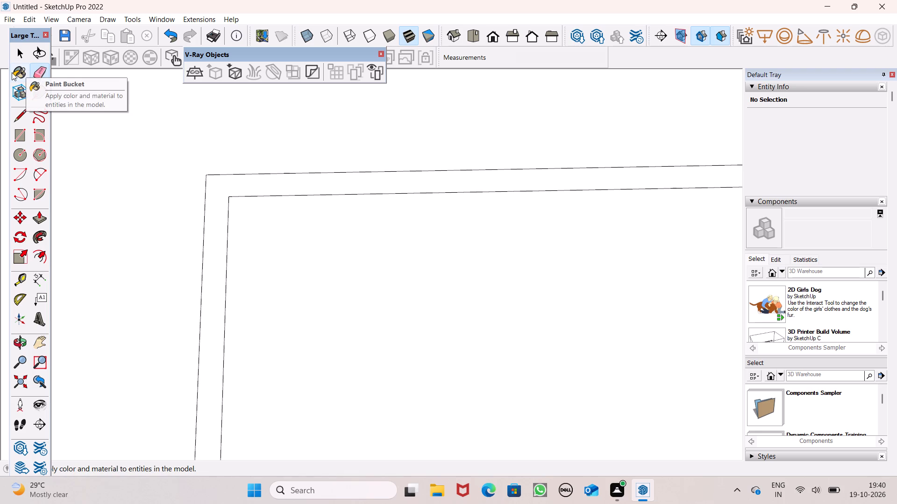
scroll(0, 91, "down", 4)
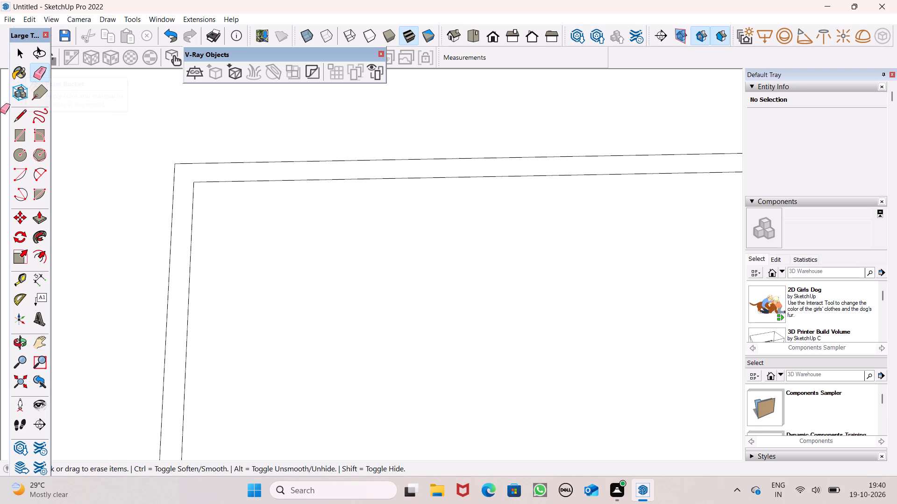
scroll(0, 124, "down", 4)
scroll(186, 104, "down", 11)
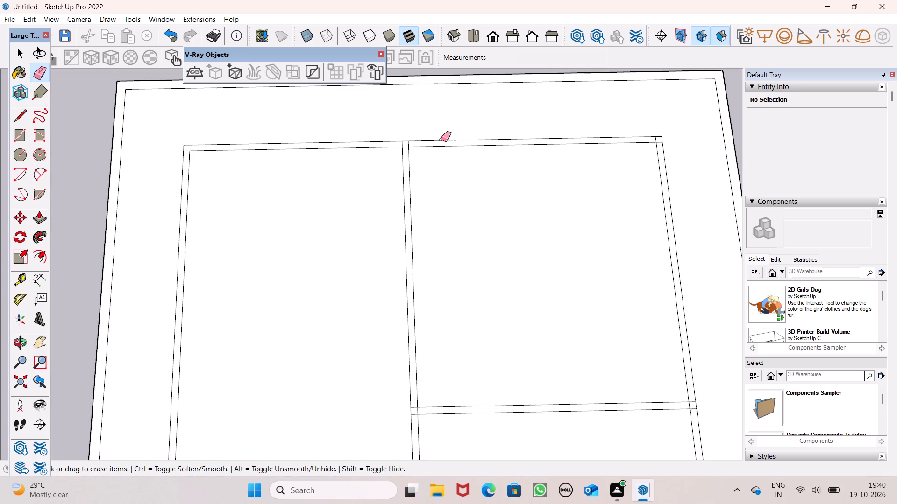
scroll(391, 130, "up", 5)
scroll(383, 178, "up", 6)
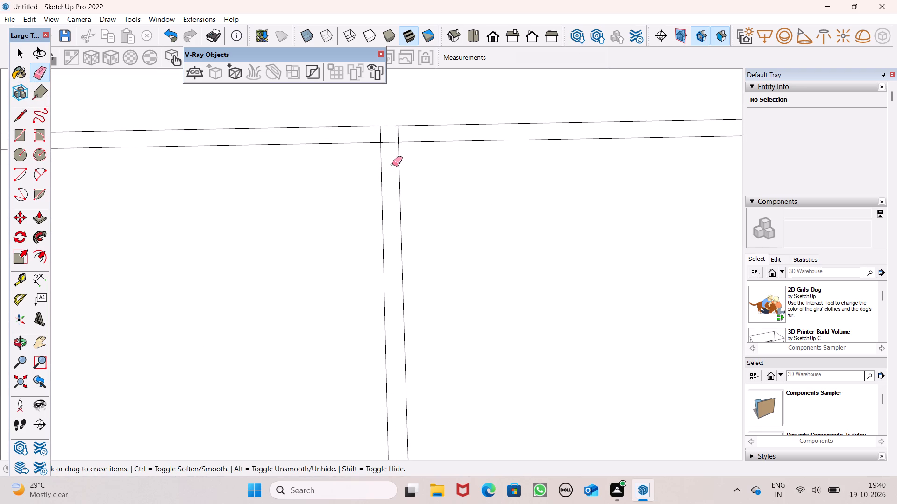
scroll(401, 147, "up", 6)
left_click_drag(371, 131, 364, 133)
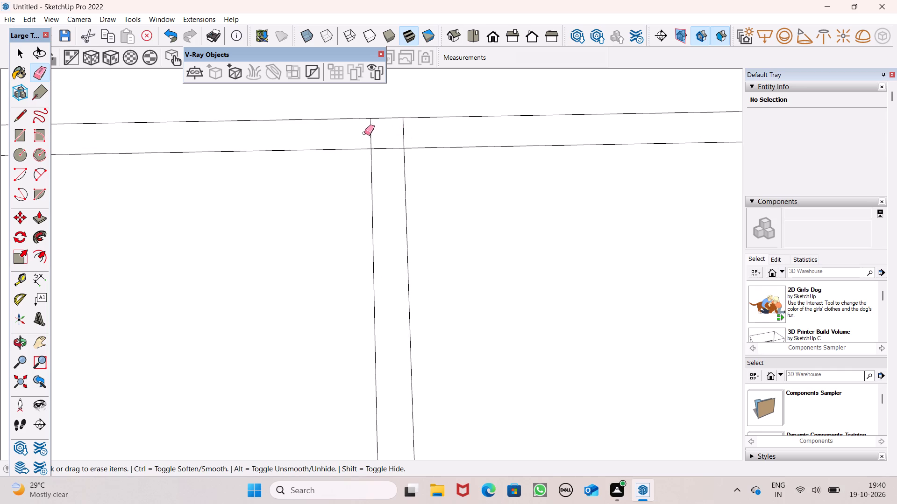
left_click_drag(364, 133, 387, 153)
Erase the overlapping wall lines inside the rear-right corner of the wall outline.
scroll(341, 127, "down", 4)
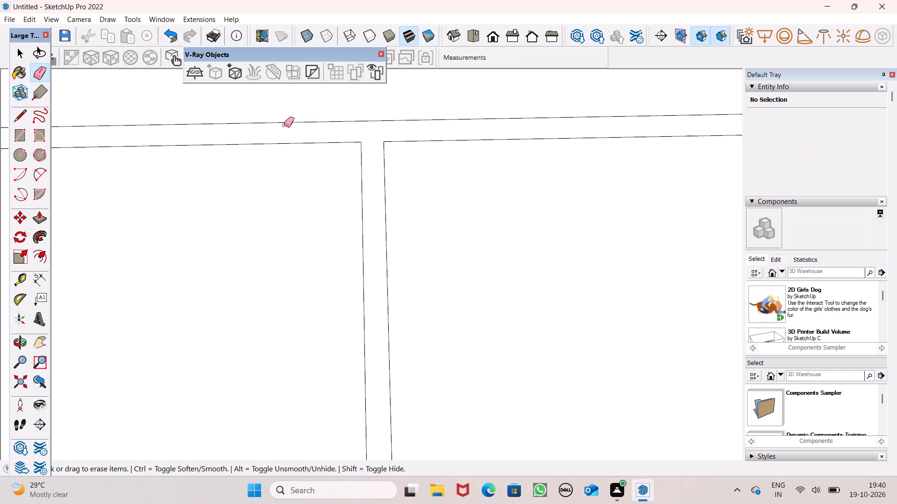
scroll(282, 126, "down", 15)
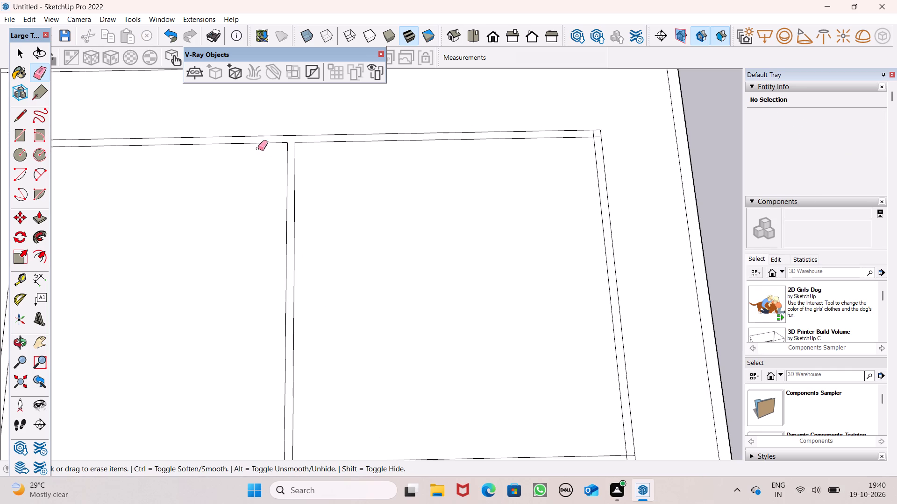
scroll(301, 151, "up", 3)
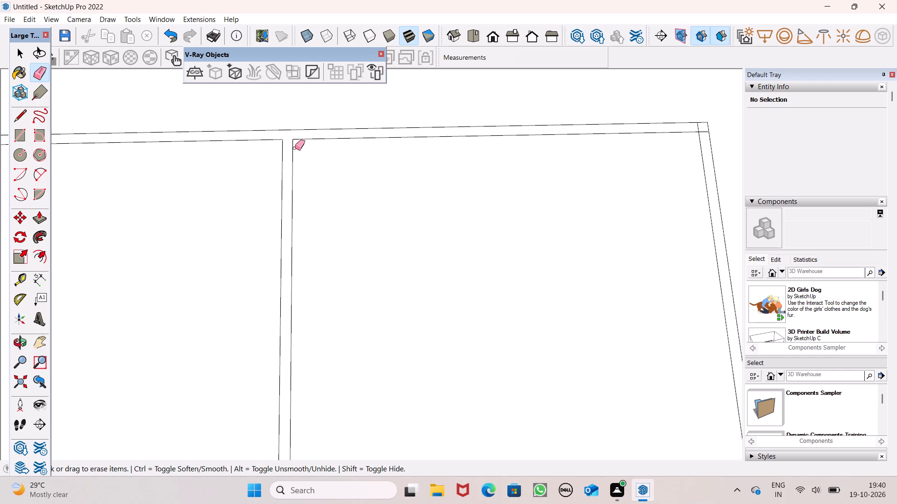
scroll(285, 164, "down", 6)
scroll(624, 174, "up", 7)
scroll(568, 130, "up", 6)
scroll(529, 122, "up", 2)
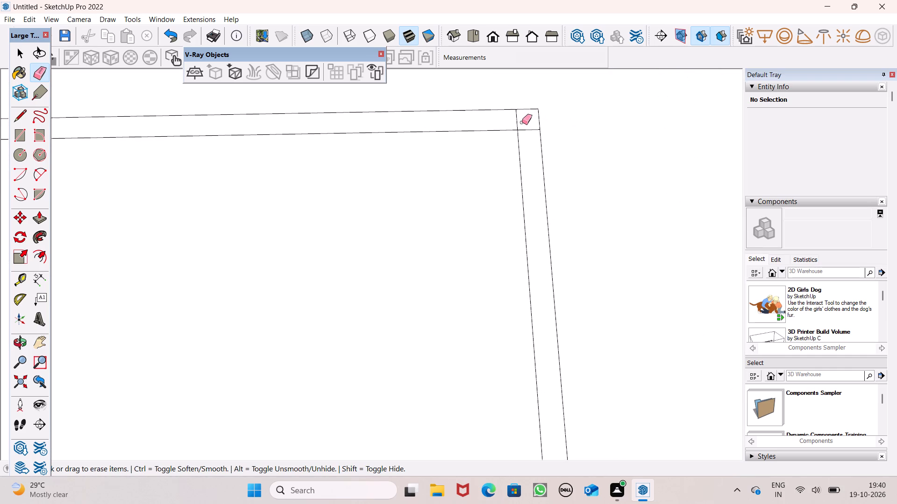
scroll(522, 122, "up", 3)
left_click_drag(508, 120, 523, 148)
Erase the overlapping lines where the cross wall meets the middle wall.
scroll(532, 121, "down", 19)
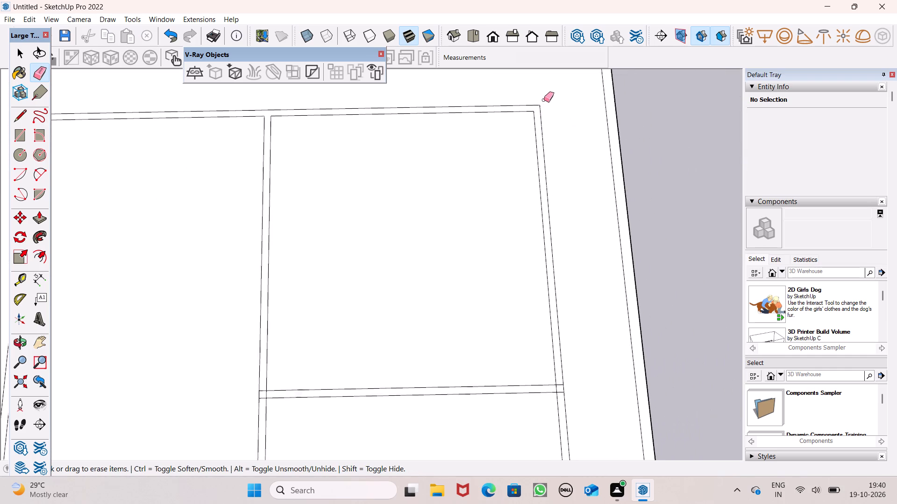
scroll(544, 100, "down", 5)
scroll(351, 321, "up", 6)
scroll(467, 220, "up", 7)
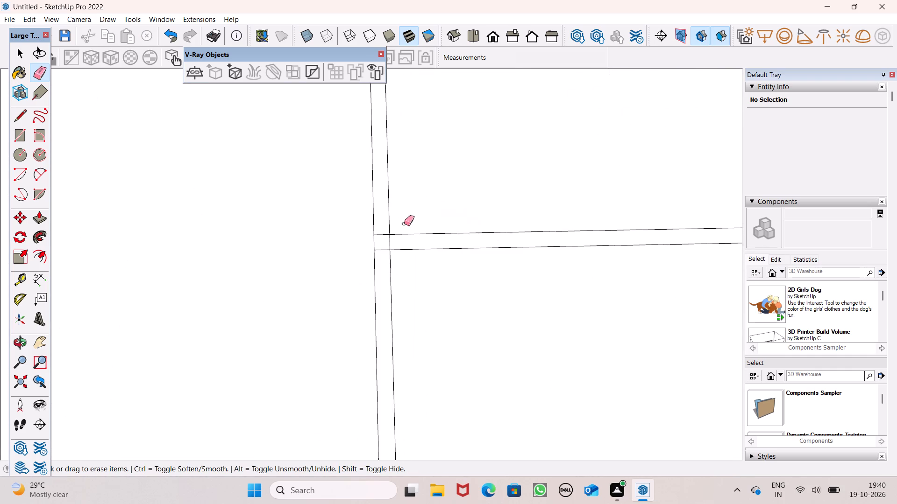
scroll(399, 229, "up", 6)
left_click_drag(373, 230, 363, 261)
Erase the overlapping lines where the cross wall meets the right wall, dismissing the message notification.
scroll(306, 193, "down", 12)
scroll(233, 196, "down", 4)
scroll(554, 215, "up", 3)
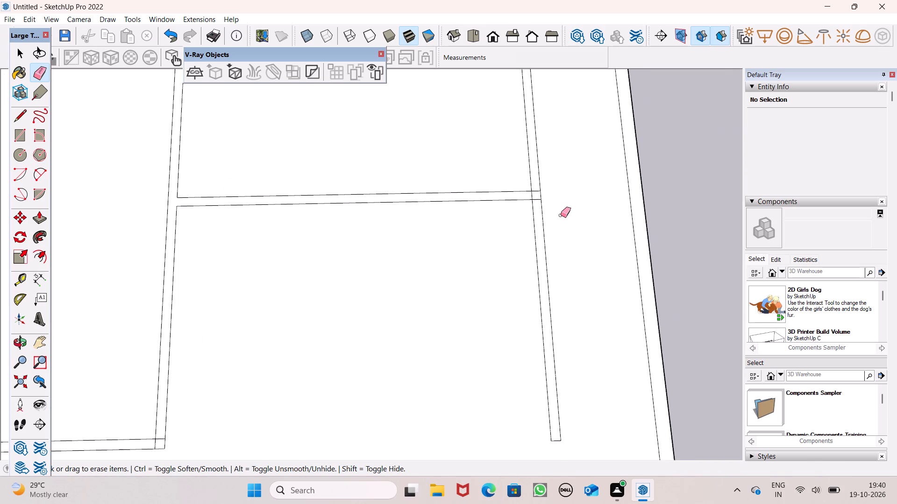
scroll(561, 215, "up", 1)
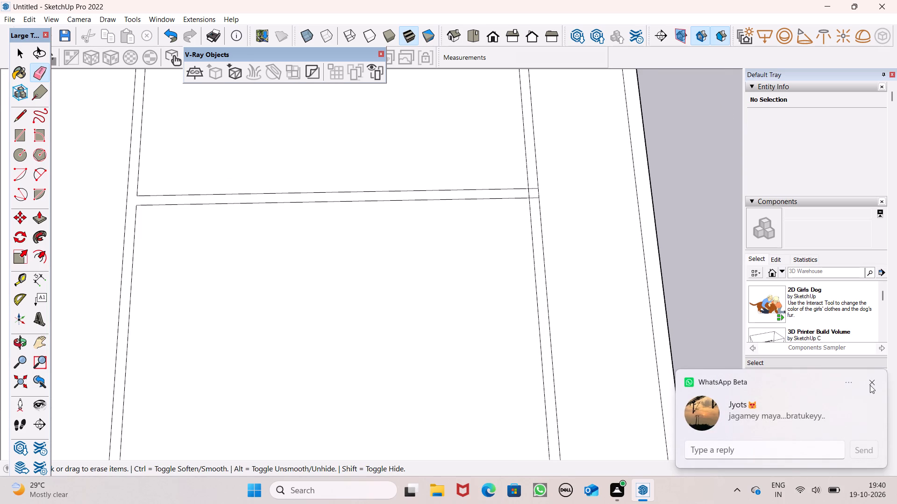
left_click(870, 384)
scroll(498, 200, "up", 6)
scroll(513, 166, "up", 3)
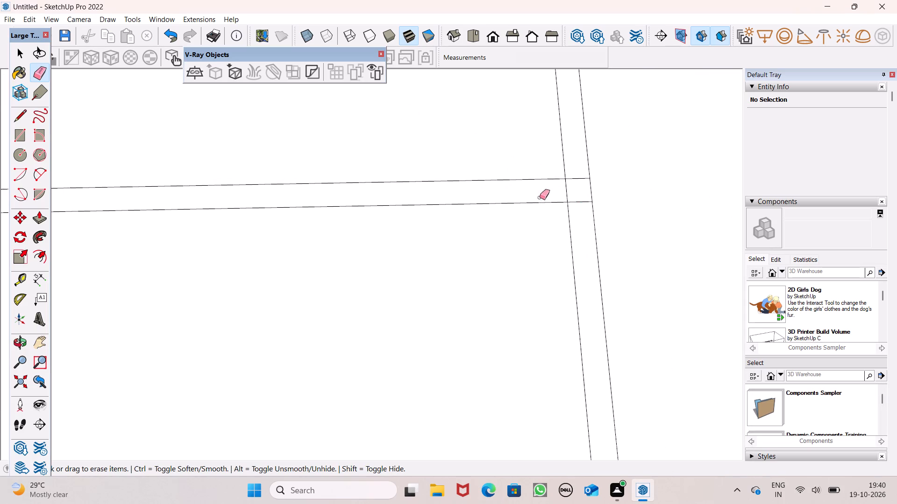
scroll(540, 197, "up", 3)
left_click_drag(589, 170, 591, 214)
Erase the overlapping lines in the corner where the middle wall meets the front wall.
scroll(604, 156, "down", 4)
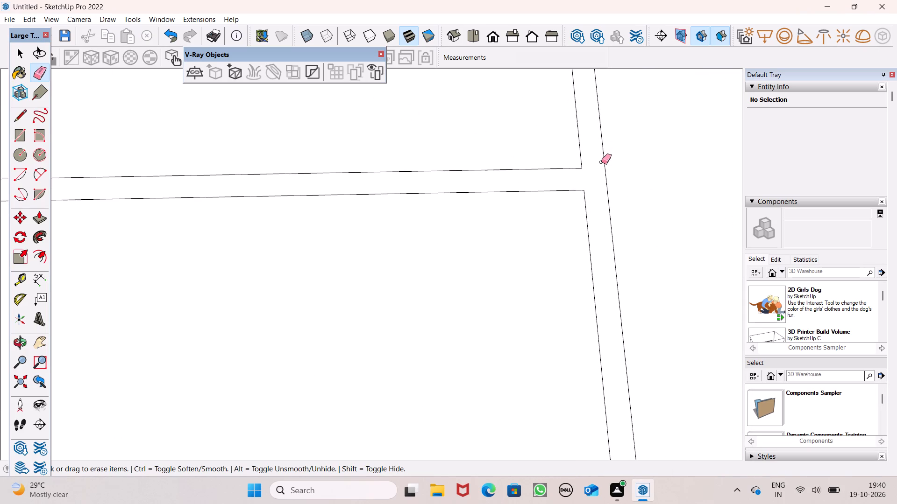
scroll(598, 133, "down", 5)
scroll(549, 113, "down", 6)
scroll(590, 109, "down", 3)
scroll(567, 166, "down", 5)
scroll(363, 273, "up", 6)
scroll(435, 262, "up", 14)
left_click_drag(447, 216, 446, 221)
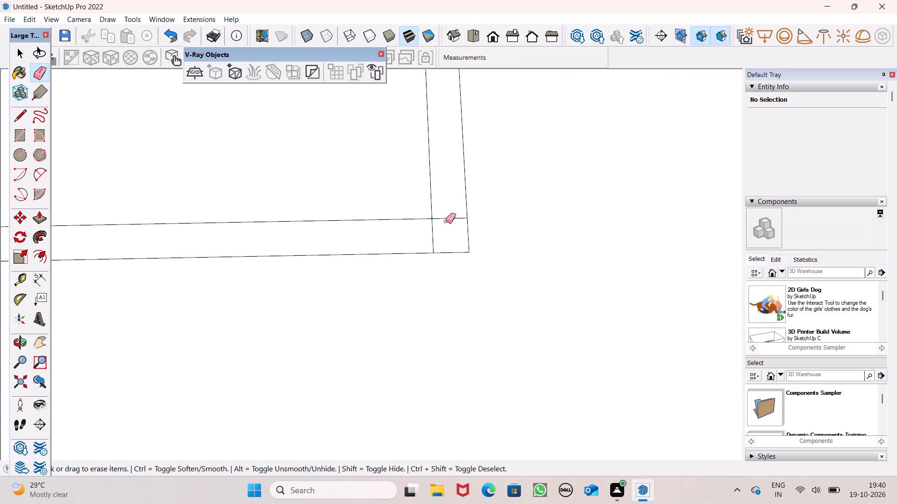
left_click_drag(446, 221, 424, 238)
Erase the overlapping wall lines inside the front-left corner of the wall outline.
scroll(554, 196, "down", 11)
scroll(235, 190, "down", 6)
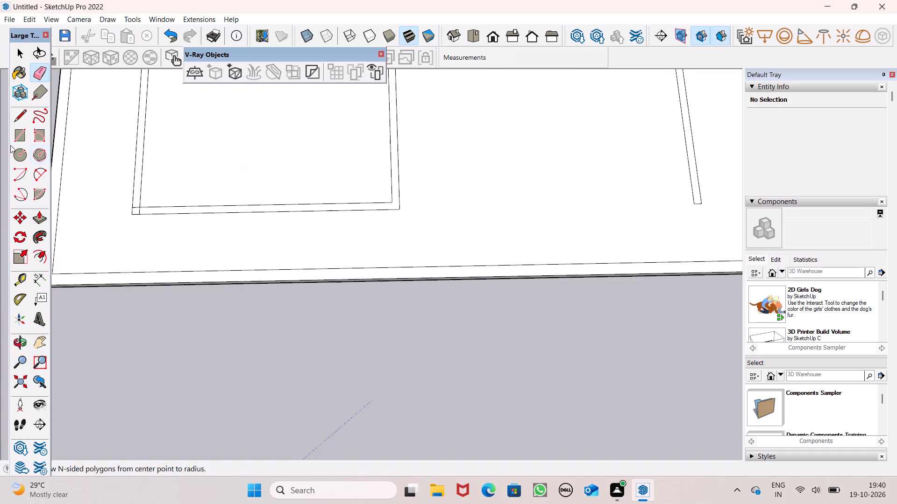
scroll(37, 158, "up", 5)
scroll(197, 252, "up", 5)
scroll(134, 188, "up", 6)
left_click_drag(132, 182, 132, 203)
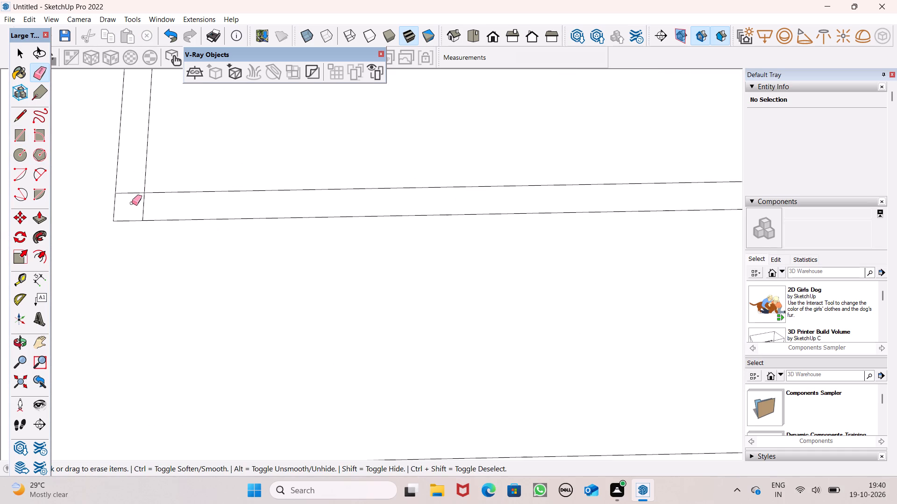
left_click_drag(132, 203, 148, 208)
Draw a line across the right wall's thickness, continuing the front edge of the cross wall.
scroll(102, 249, "down", 20)
scroll(102, 249, "down", 7)
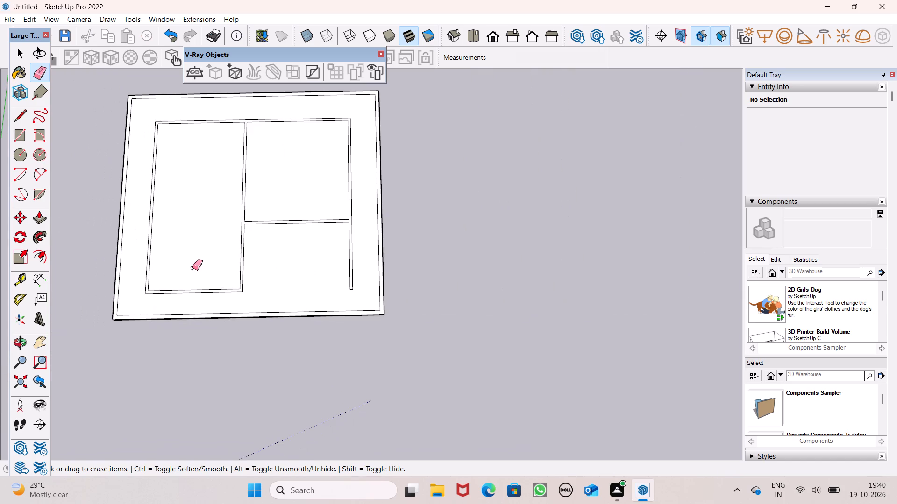
scroll(167, 232, "up", 1)
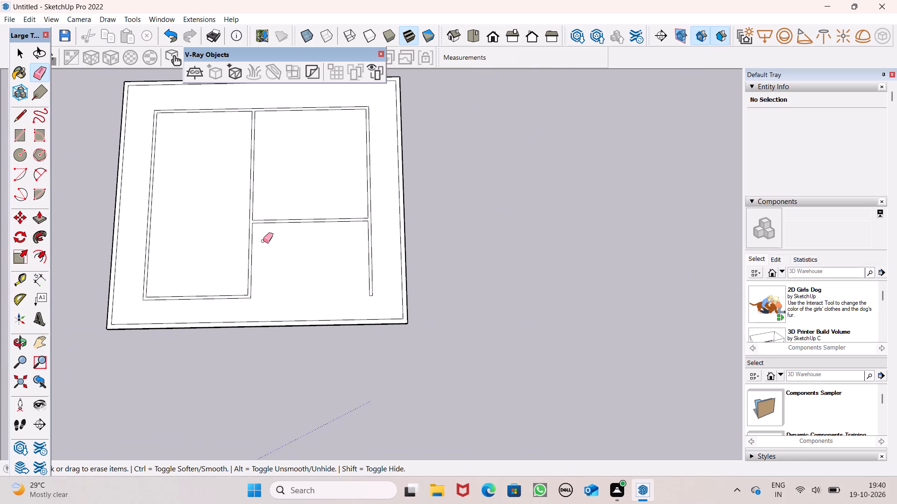
scroll(263, 241, "up", 1)
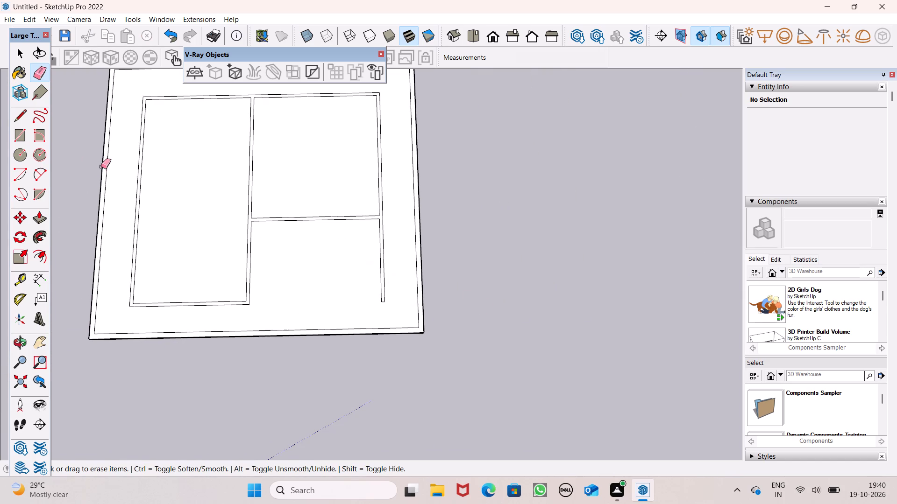
left_click(17, 119)
scroll(384, 244, "up", 5)
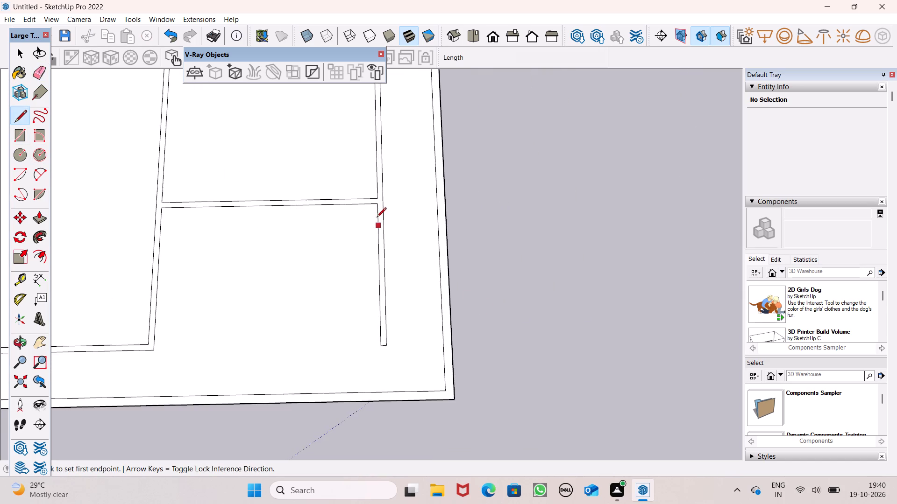
scroll(380, 213, "up", 10)
left_click(374, 202)
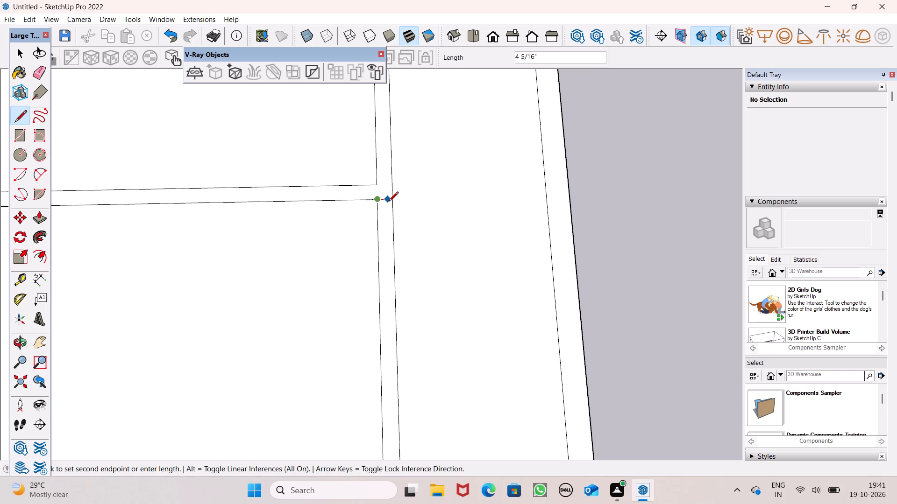
left_click(392, 202)
Erase the edges of the right wall stub that extends in front of the cross wall.
scroll(410, 176, "down", 5)
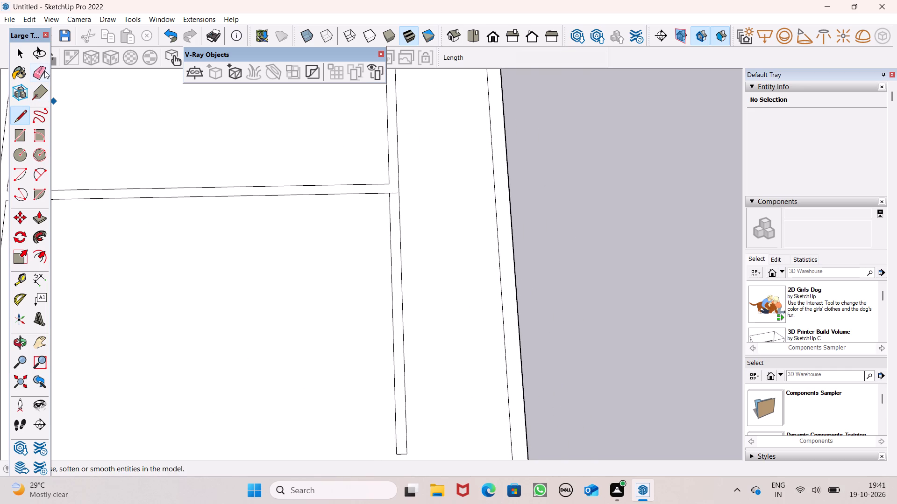
left_click(44, 70)
left_click_drag(406, 304, 394, 308)
left_click_drag(400, 287, 385, 294)
left_click_drag(396, 434, 402, 456)
scroll(481, 312, "down", 7)
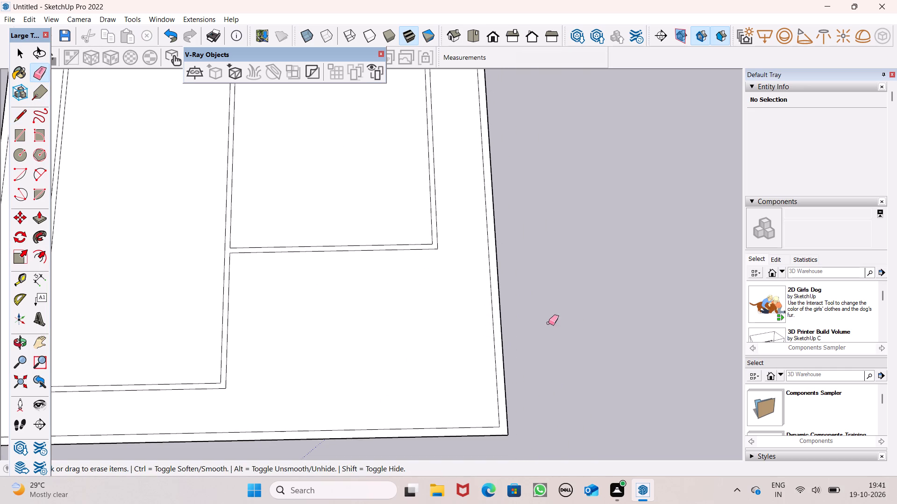
Push/Pull the joined wall outline up from the slab to a height of 10'.
key("space")
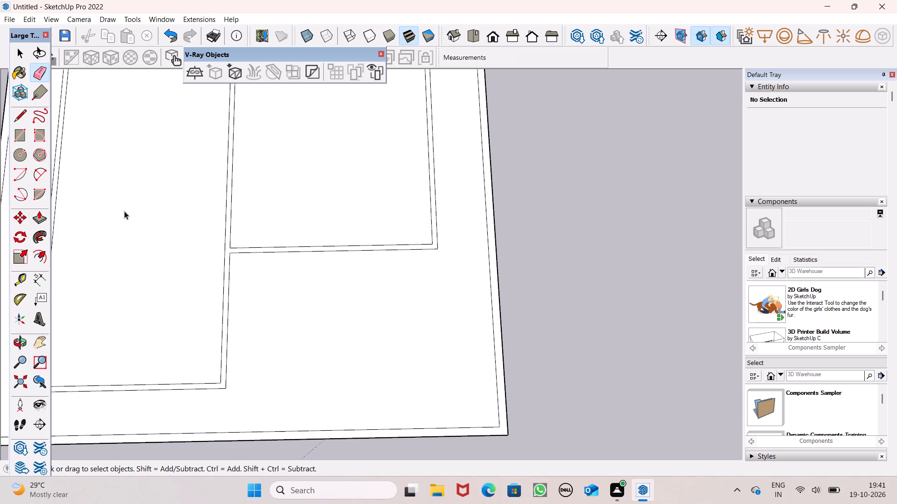
left_click(35, 218)
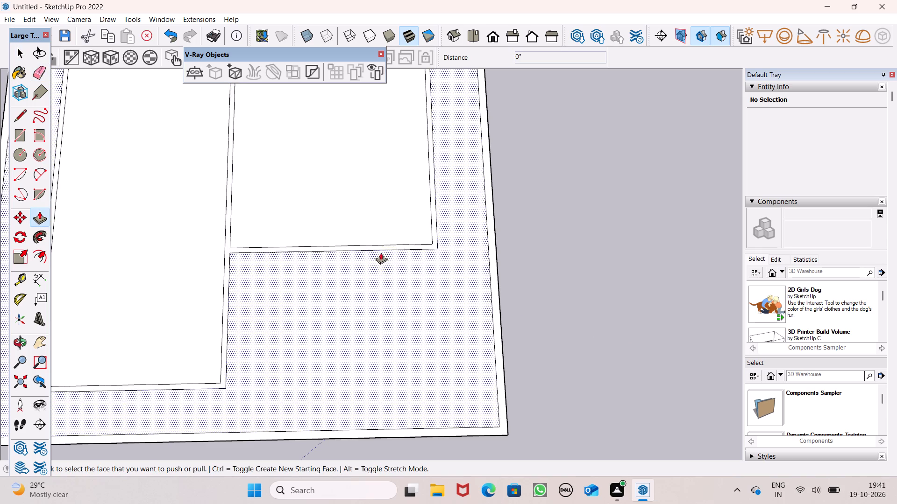
scroll(382, 260, "down", 5)
scroll(291, 332, "up", 5)
left_click_drag(278, 336, 260, 322, "ctrl")
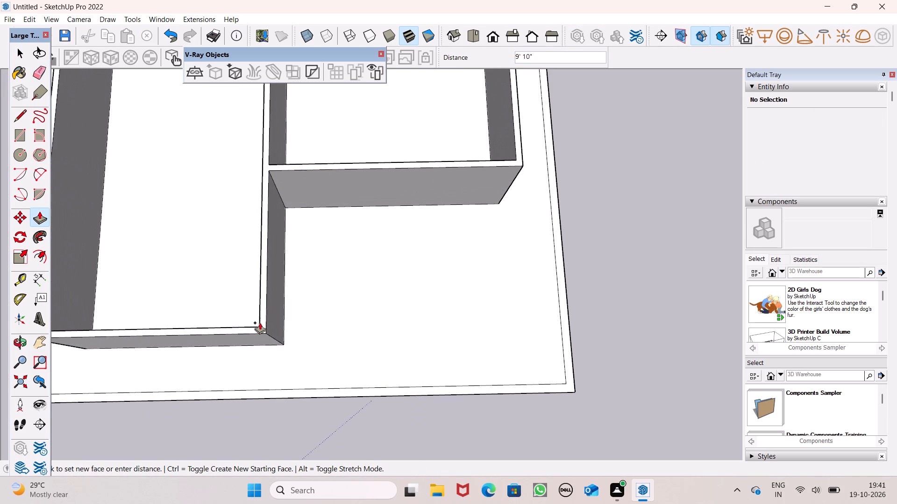
left_click_drag(260, 322, 258, 319, "ctrl")
key("1")
key("0")
key("apostrophe")
key("Return")
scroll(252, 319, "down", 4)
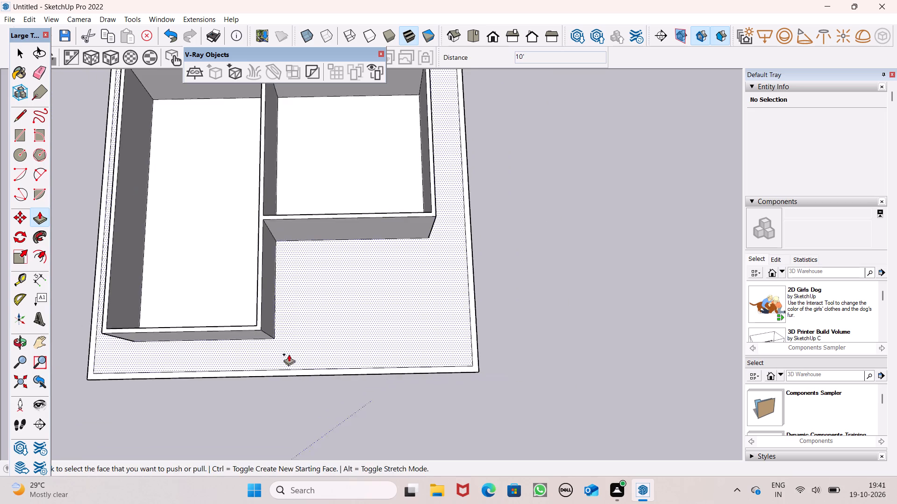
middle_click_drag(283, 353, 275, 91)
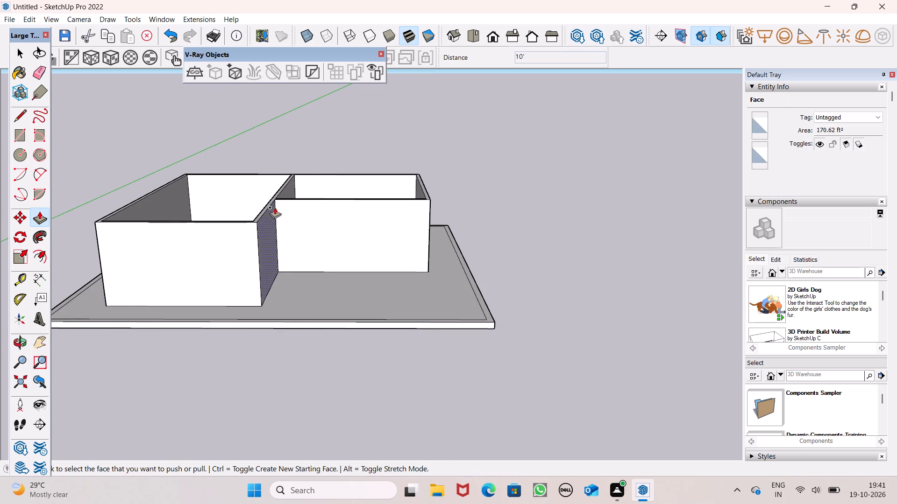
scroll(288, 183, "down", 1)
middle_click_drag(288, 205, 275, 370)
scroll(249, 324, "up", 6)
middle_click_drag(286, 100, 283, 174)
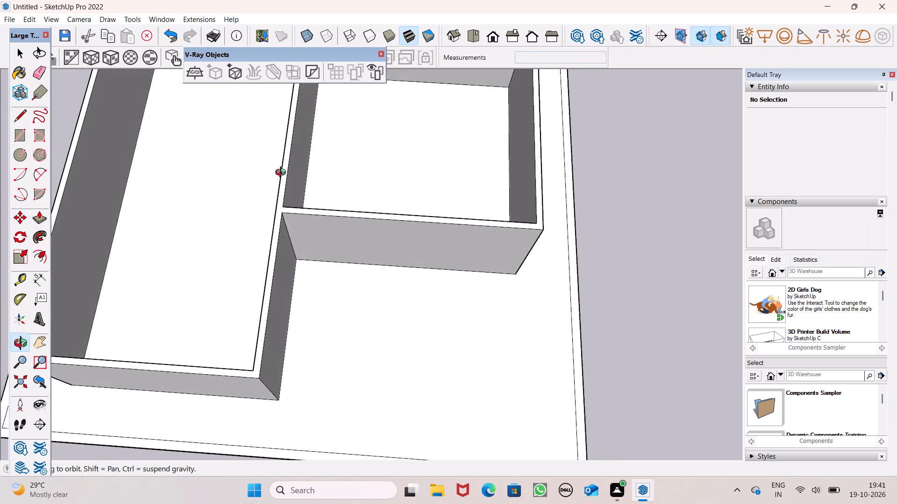
Push/Pull the wall top face up 2' for a floor band and another 10' for the second storey.
middle_click_drag(283, 174, 281, 179)
scroll(272, 193, "up", 3)
scroll(285, 212, "down", 6)
left_click_drag(283, 222, 280, 217)
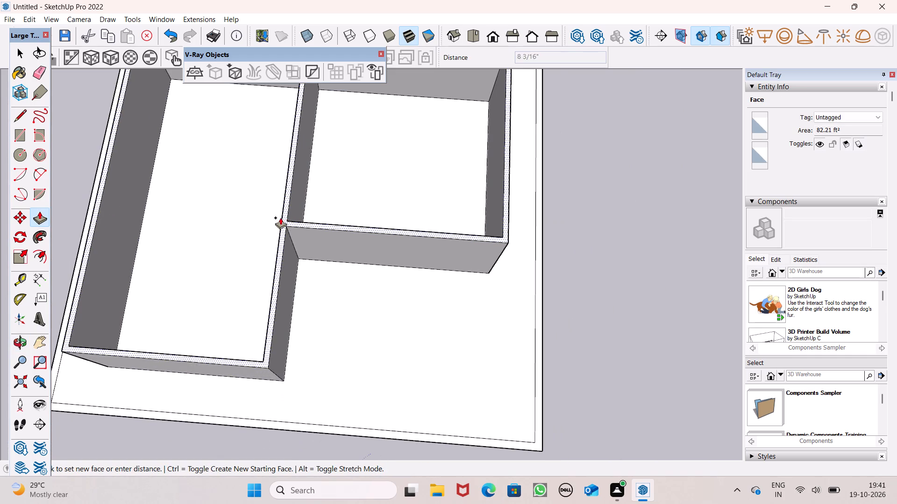
left_click_drag(280, 217, 278, 210)
type("2'")
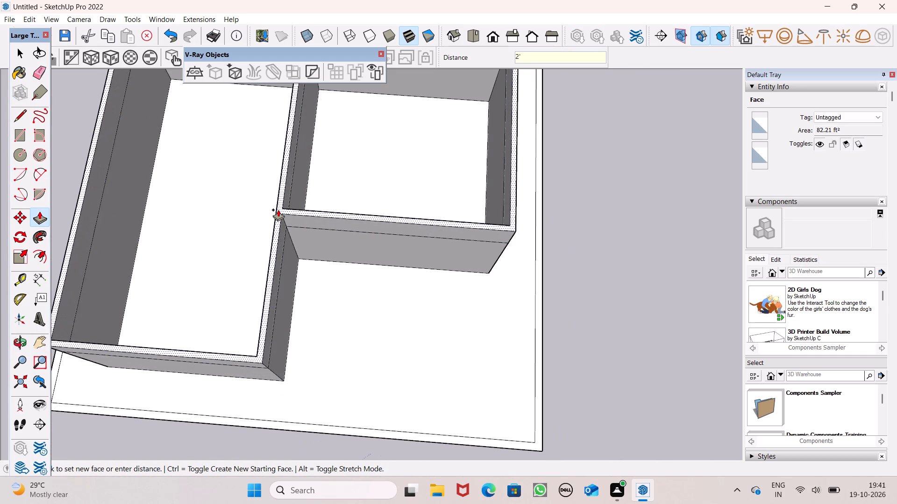
left_click_drag(278, 210, 278, 209)
key("Return")
left_click_drag(279, 220, 274, 199)
type("10'")
key("Return")
Push/Pull the wall top face up 2' for a floor band and another 10' for the third storey.
scroll(270, 198, "down", 3)
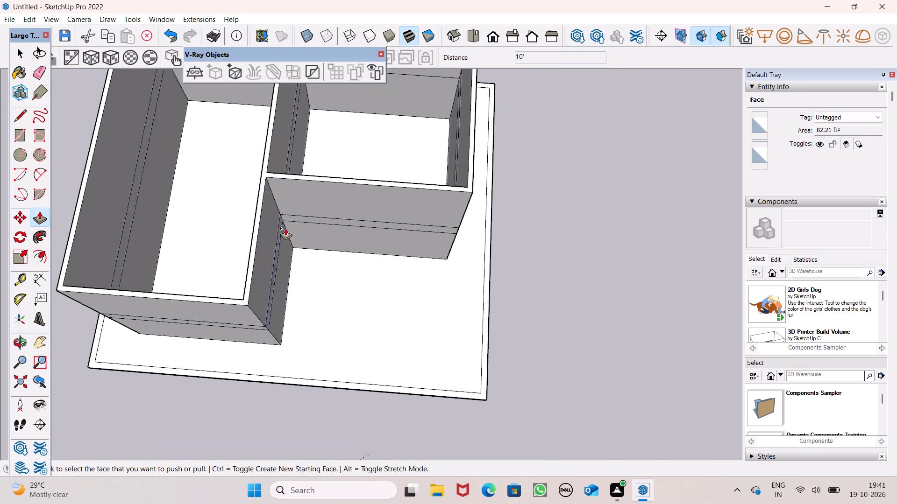
middle_click_drag(285, 231, 149, 59)
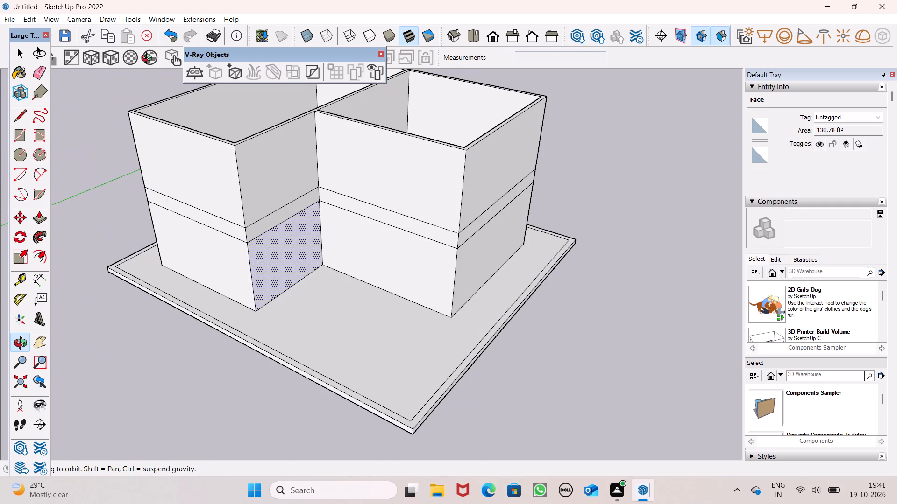
middle_click_drag(149, 59, 234, 44)
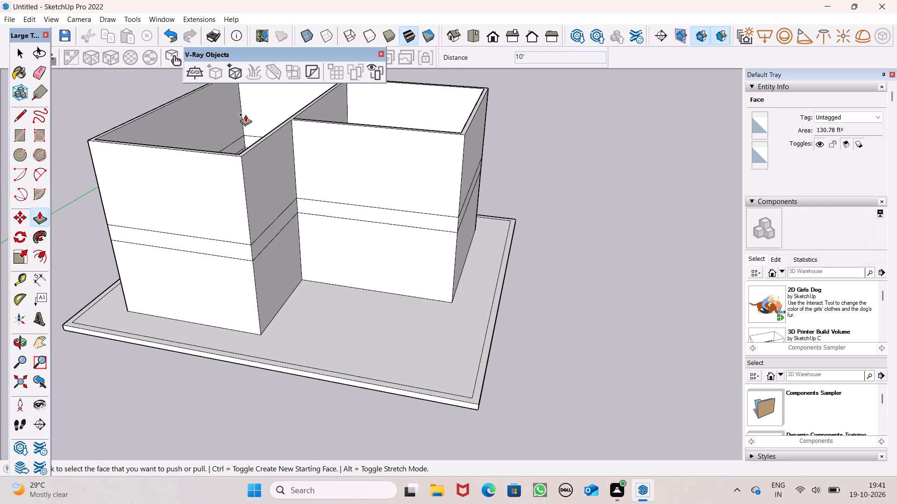
middle_click_drag(251, 236, 343, 117)
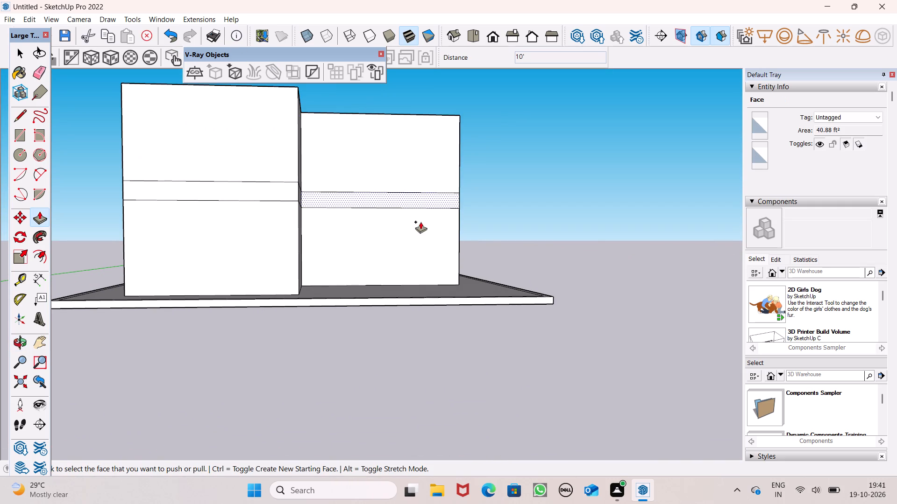
middle_click_drag(350, 183, 322, 287)
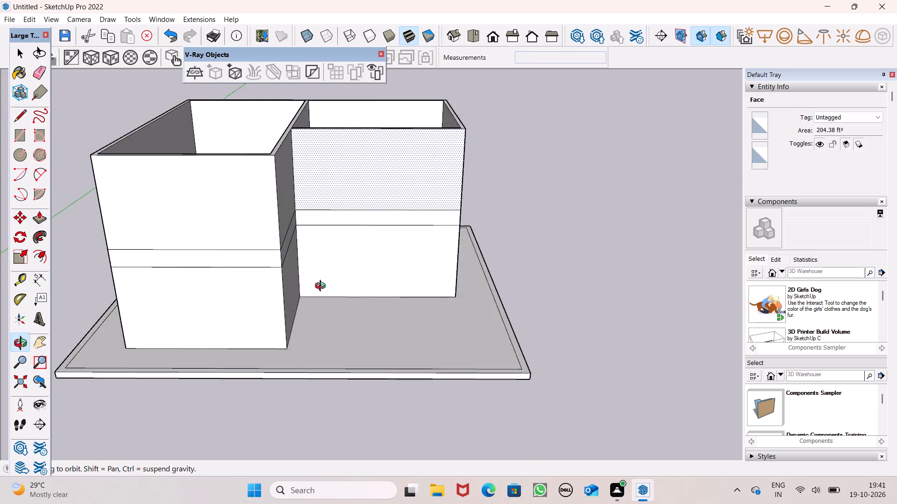
middle_click_drag(322, 287, 321, 295)
scroll(266, 152, "up", 2)
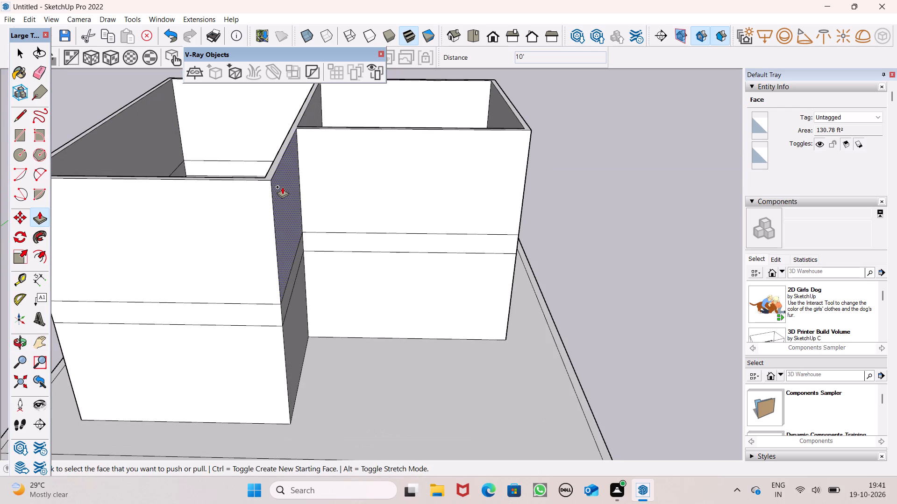
middle_click_drag(280, 189, 282, 298)
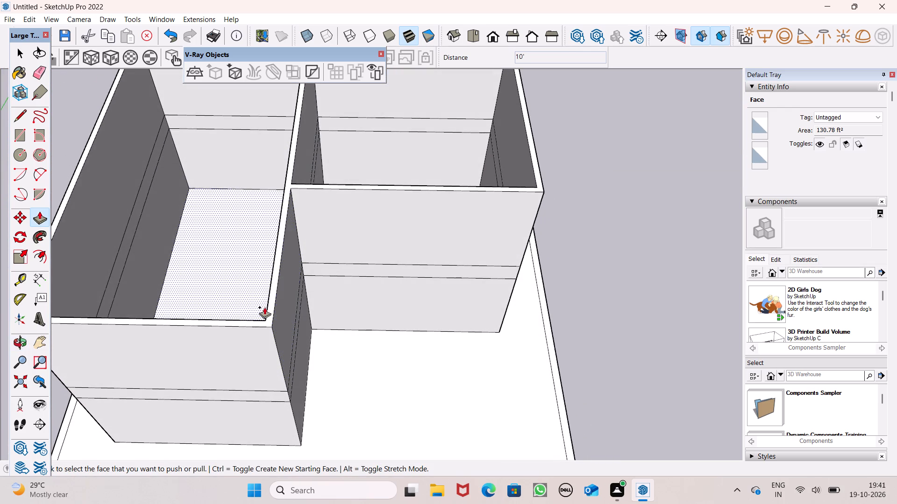
left_click_drag(272, 307, 262, 264)
key("2")
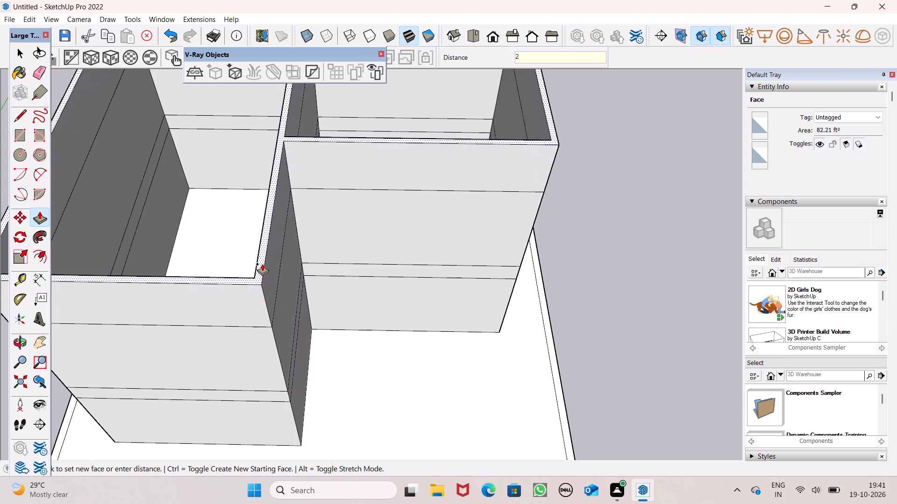
left_click_drag(262, 264, 262, 262)
key("apostrophe")
key("Return")
left_click_drag(268, 288, 257, 227)
key("1")
type("0'")
key("Return")
Push/Pull the wall top face up 2' for a floor band and another 10' for the fourth storey.
scroll(238, 242, "down", 6)
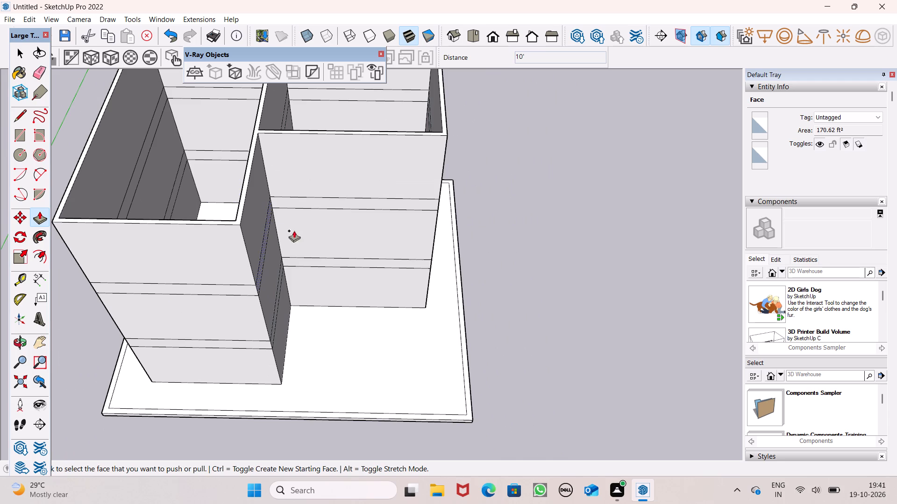
scroll(225, 202, "down", 5)
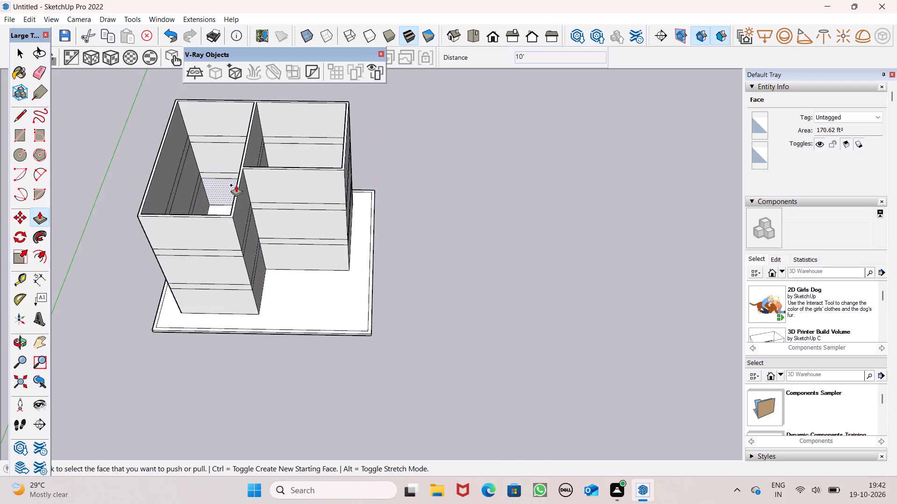
scroll(237, 166, "up", 6)
left_click_drag(244, 190, 247, 175)
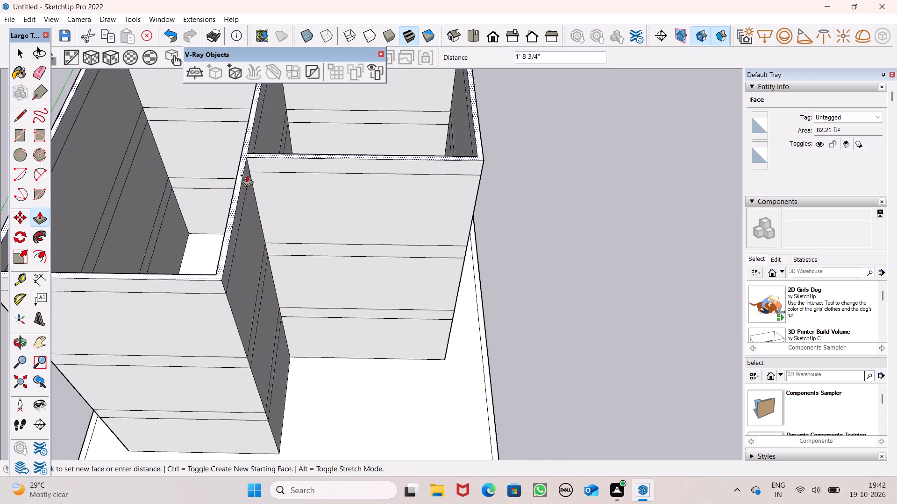
left_click_drag(247, 175, 247, 173)
key("2")
key("apostrophe")
key("Return")
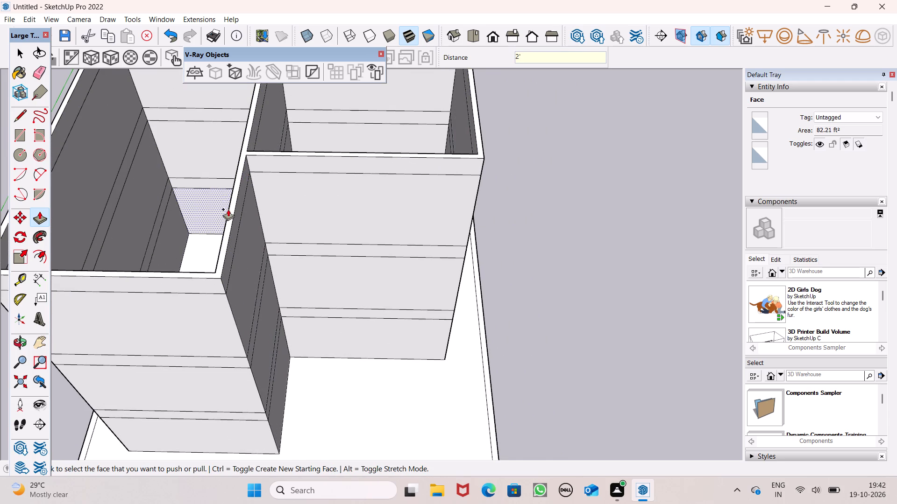
left_click_drag(228, 221, 229, 169)
type("10'")
left_click_drag(229, 169, 229, 168)
key("Return")
Push/Pull the wall top face up 2' for a floor band and another 10' for the fifth storey.
scroll(217, 214, "down", 2)
middle_click_drag(240, 266, 172, 173)
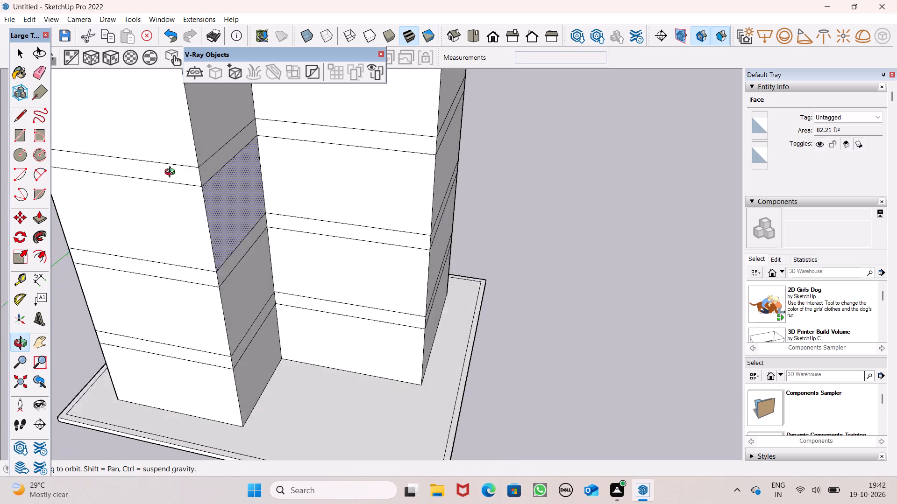
middle_click_drag(172, 173, 186, 159)
scroll(413, 296, "down", 3)
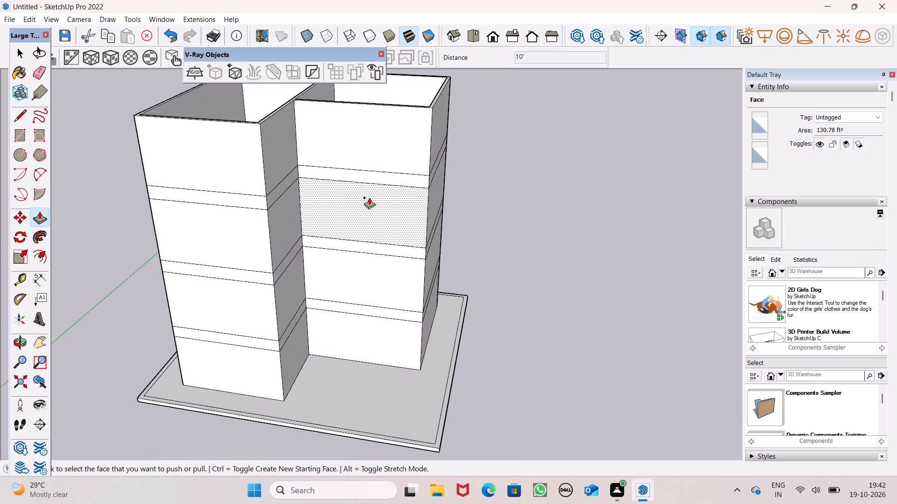
scroll(347, 213, "down", 5)
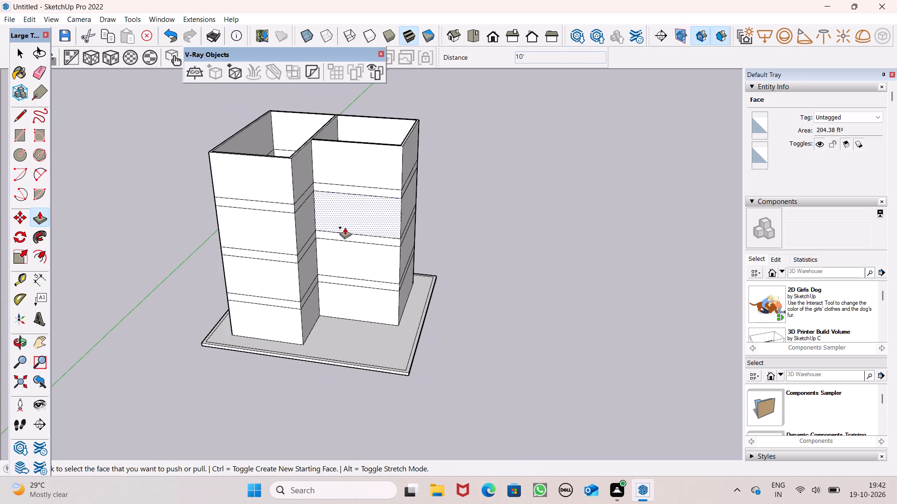
middle_click_drag(337, 231, 359, 333)
scroll(274, 159, "up", 4)
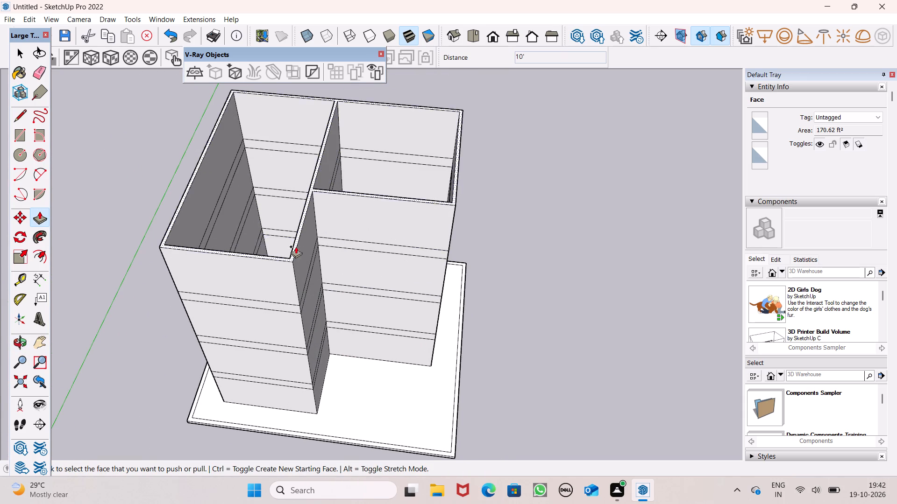
scroll(299, 242, "up", 6)
left_click_drag(293, 242, 293, 210)
type("2'")
left_click_drag(293, 210, 294, 208)
key("Return")
left_click_drag(294, 209, 295, 189)
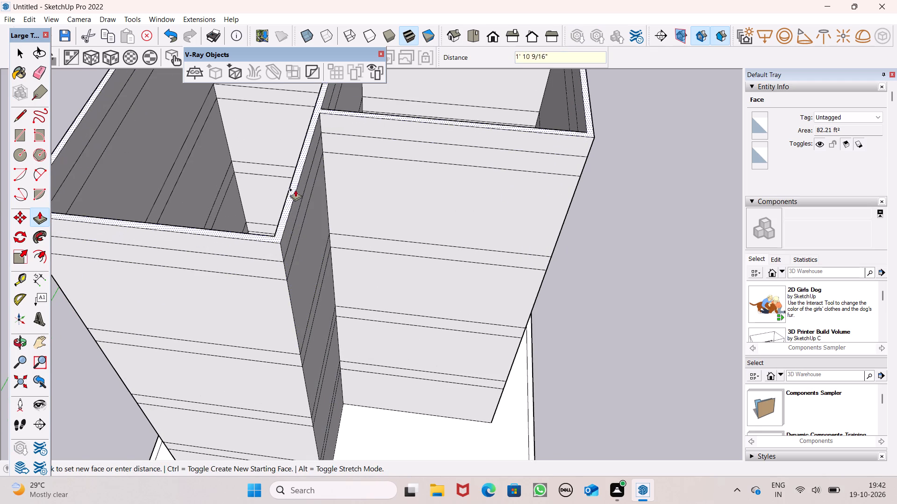
left_click_drag(295, 189, 288, 172)
type("10'")
key("Return")
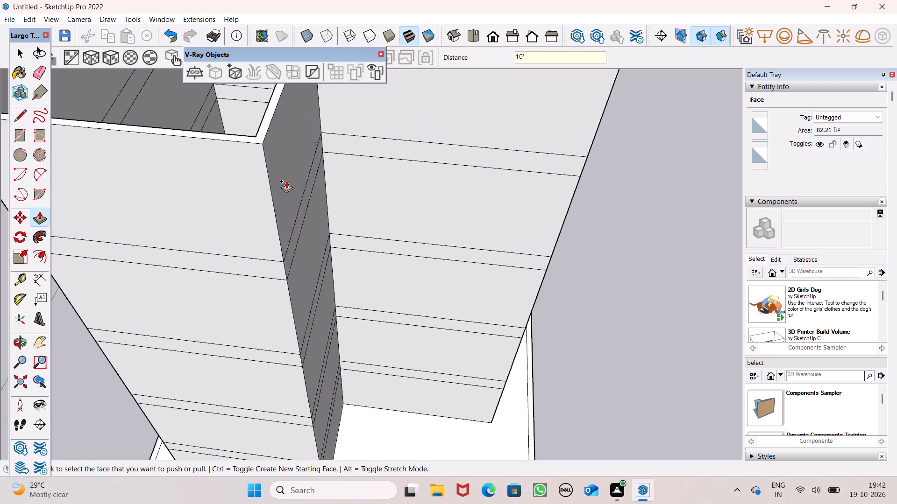
Examine the five-storey wall block and its floor bands from the front and the sides.
scroll(283, 198, "down", 6)
middle_click_drag(296, 251, 247, 153)
scroll(228, 273, "down", 5)
middle_click_drag(243, 256, 323, 193)
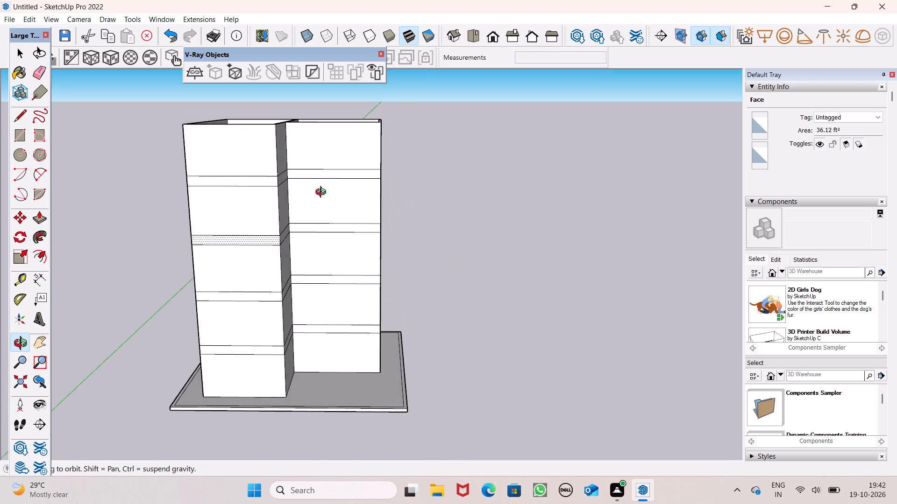
middle_click_drag(323, 193, 306, 230)
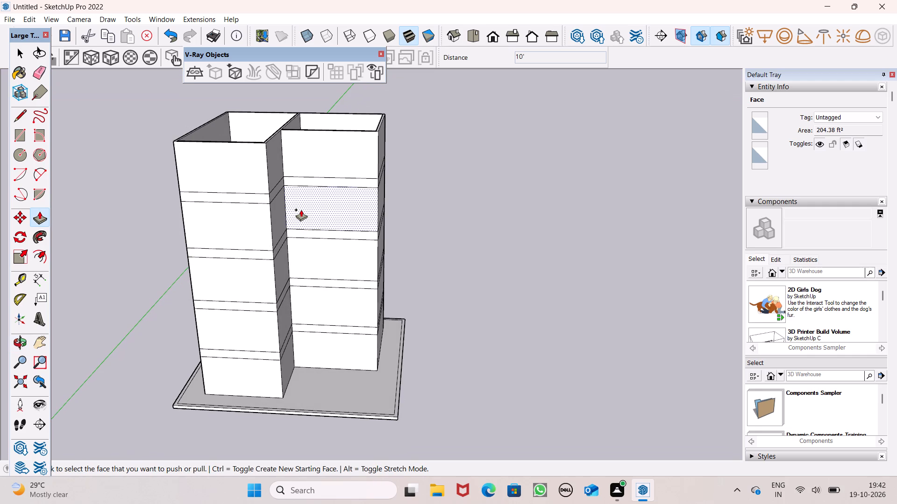
scroll(296, 204, "down", 5)
middle_click_drag(285, 224, 239, 220)
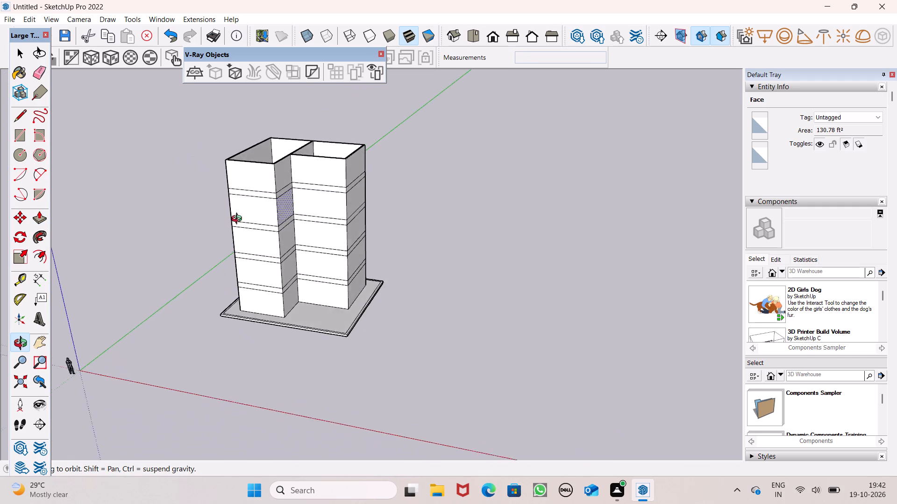
middle_click_drag(239, 220, 297, 204)
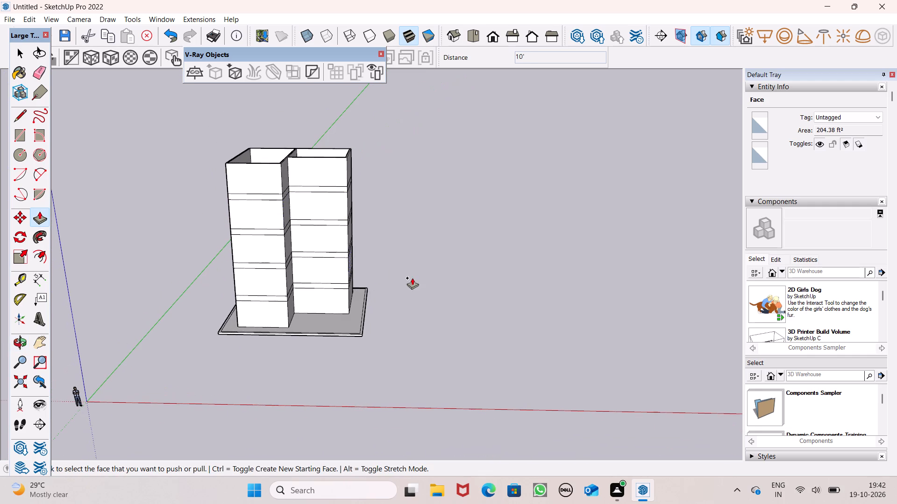
scroll(361, 252, "up", 4)
middle_click_drag(378, 264, 399, 215)
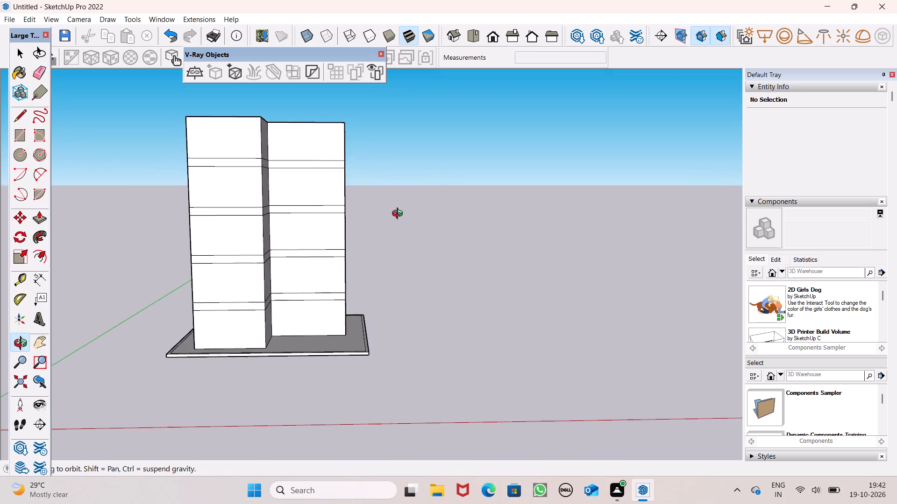
middle_click_drag(399, 215, 62, 226)
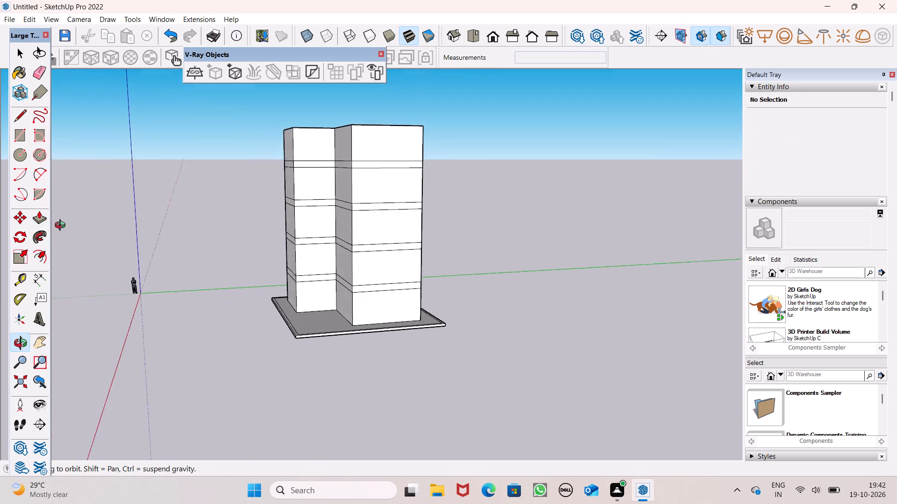
middle_click_drag(62, 226, 330, 357)
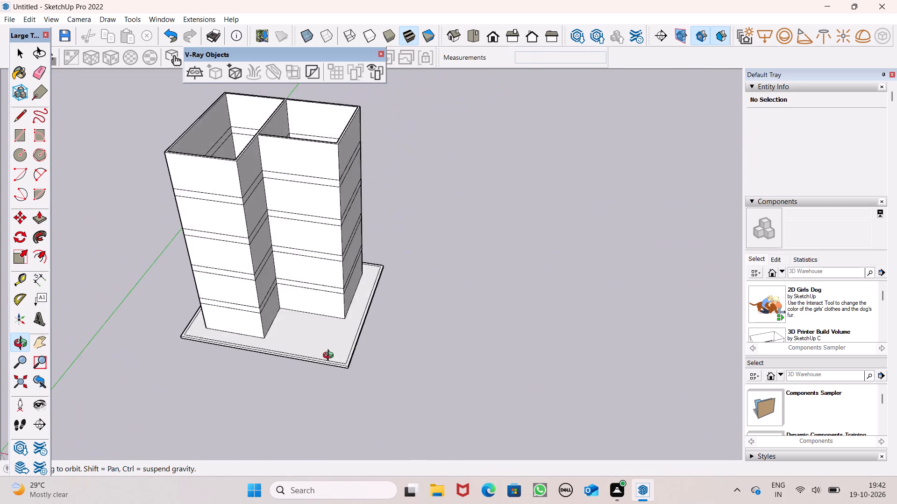
middle_click_drag(330, 357, 383, 259)
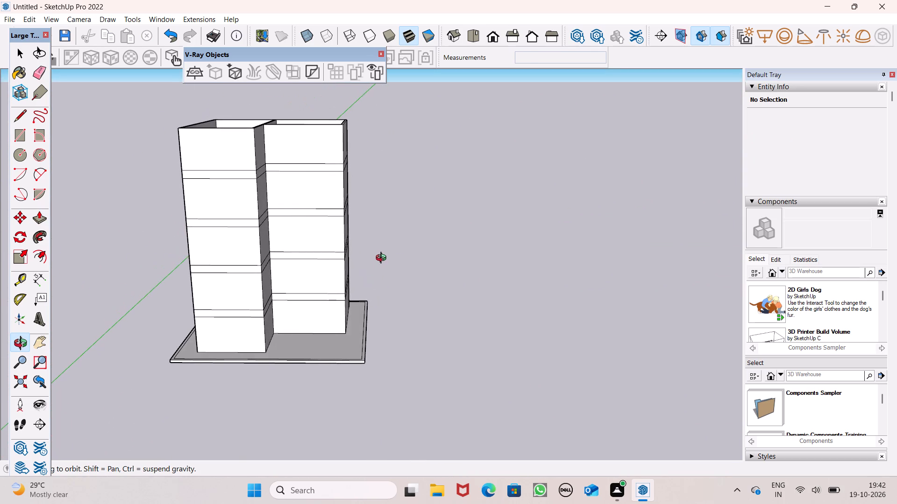
middle_click_drag(383, 259, 345, 260)
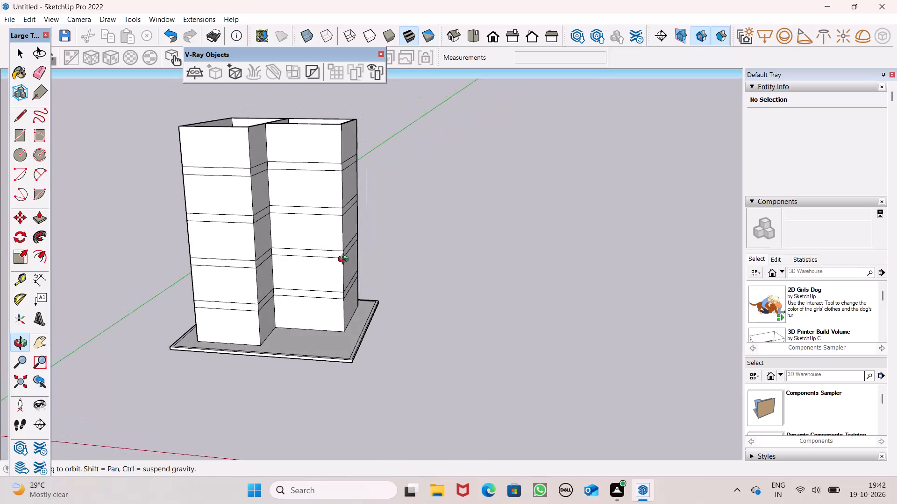
middle_click_drag(345, 260, 380, 239)
middle_click_drag(381, 286, 164, 297)
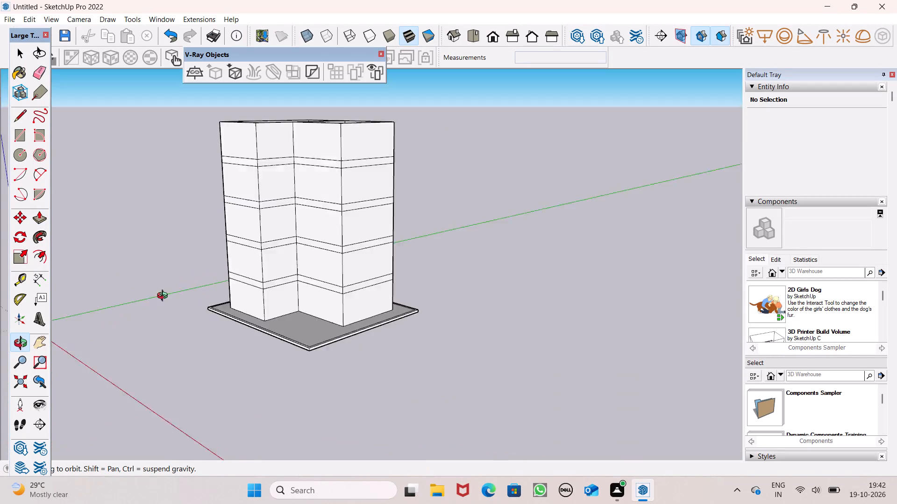
middle_click_drag(164, 297, 114, 252)
Erase the eight horizontal floor-band lines across the right block's outer side wall.
left_click(50, 70)
scroll(434, 259, "up", 3)
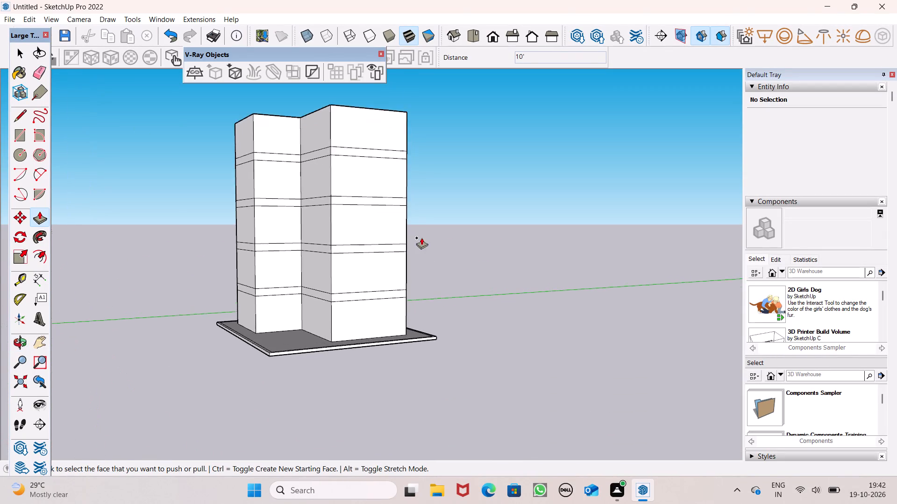
scroll(421, 238, "up", 2)
left_click(42, 72)
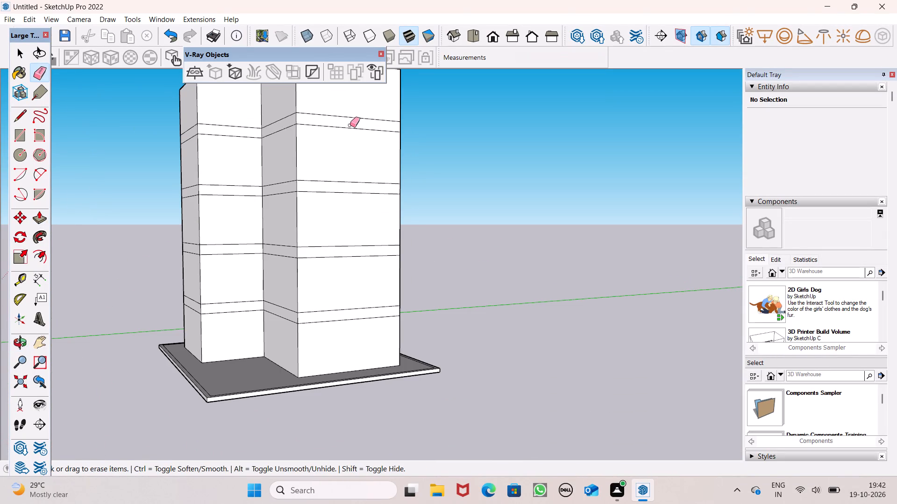
left_click_drag(351, 118, 352, 327)
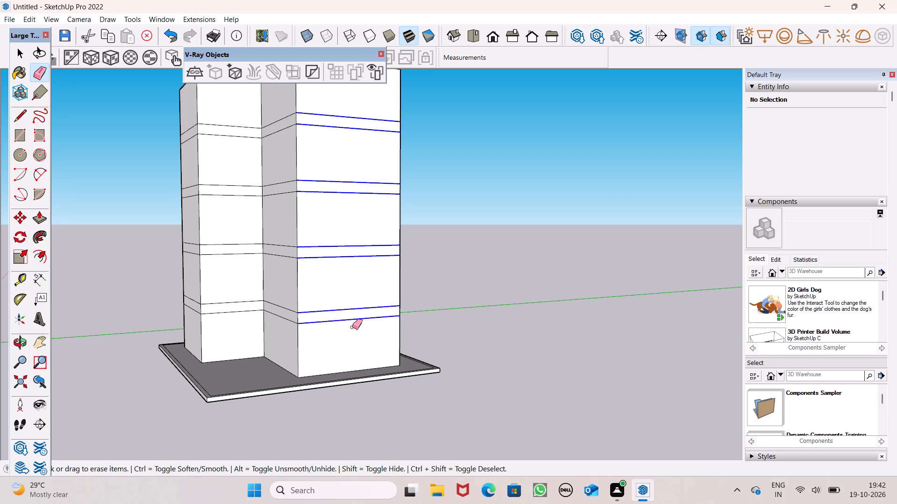
left_click_drag(352, 327, 352, 327)
Push/Pull the line-free outer face of the right block's side wall outward about 1' 11".
scroll(555, 279, "down", 4)
middle_click_drag(550, 287, 555, 454)
middle_click_drag(554, 438, 553, 421)
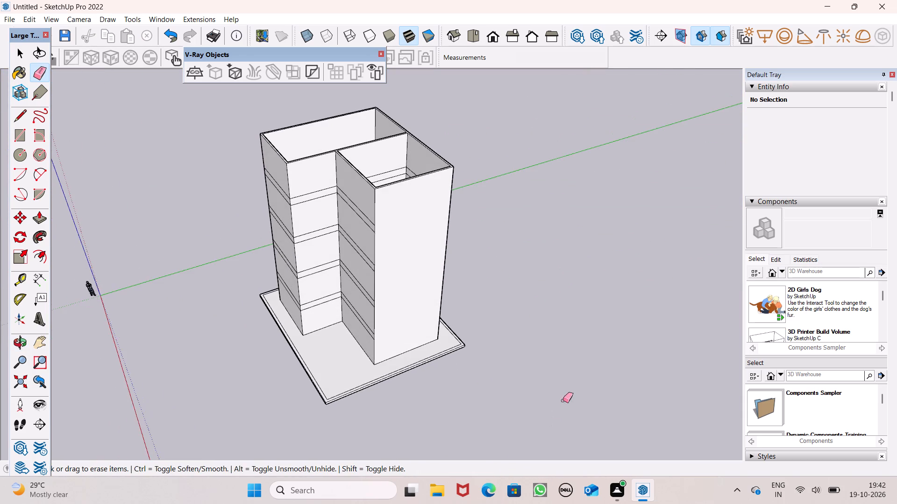
scroll(580, 360, "down", 1)
middle_click_drag(571, 346, 497, 422)
key("space")
scroll(447, 302, "up", 4)
middle_click(447, 307)
middle_click_drag(453, 334, 413, 441)
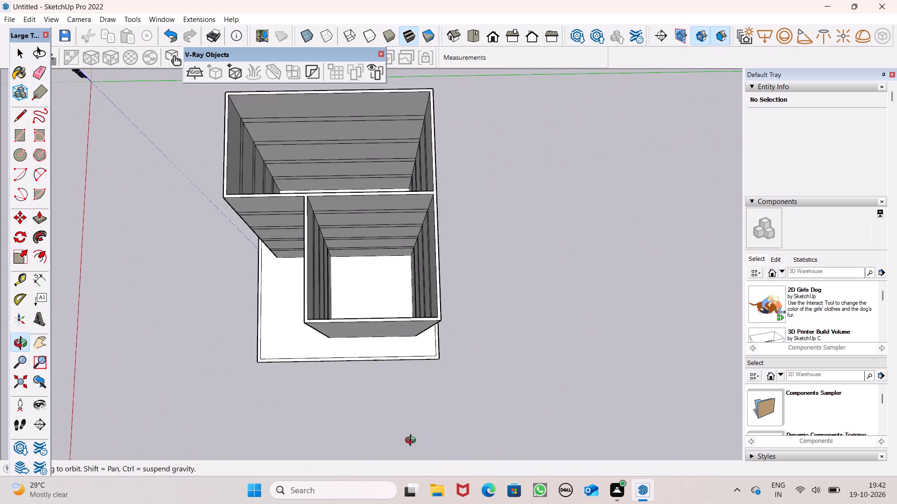
middle_click_drag(413, 441, 404, 411)
scroll(383, 357, "up", 3)
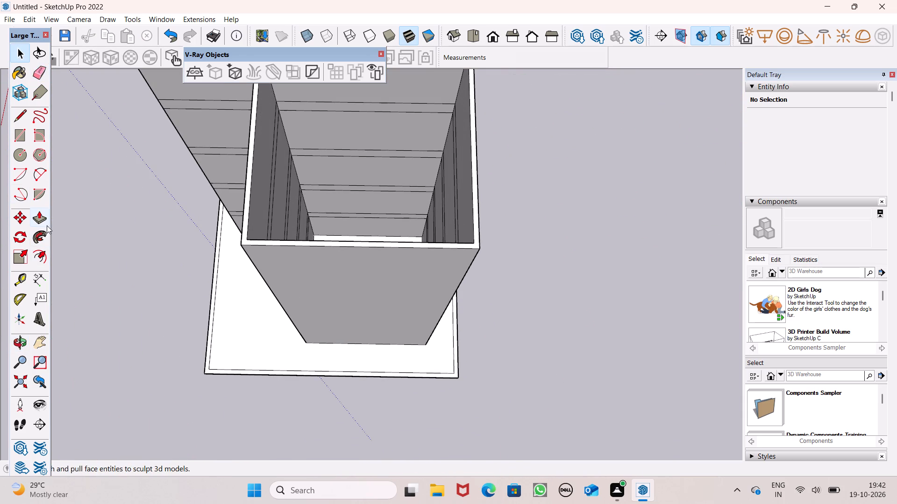
left_click(44, 221)
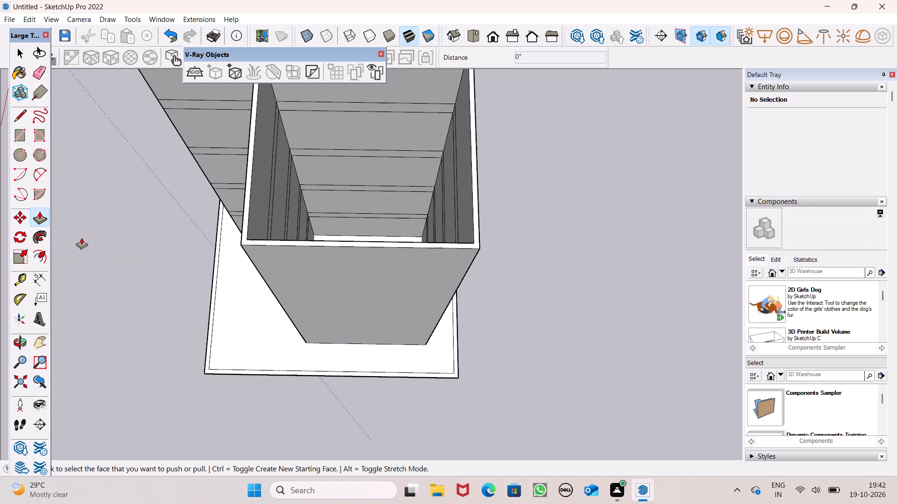
scroll(331, 314, "up", 1)
left_click_drag(362, 309, 356, 325)
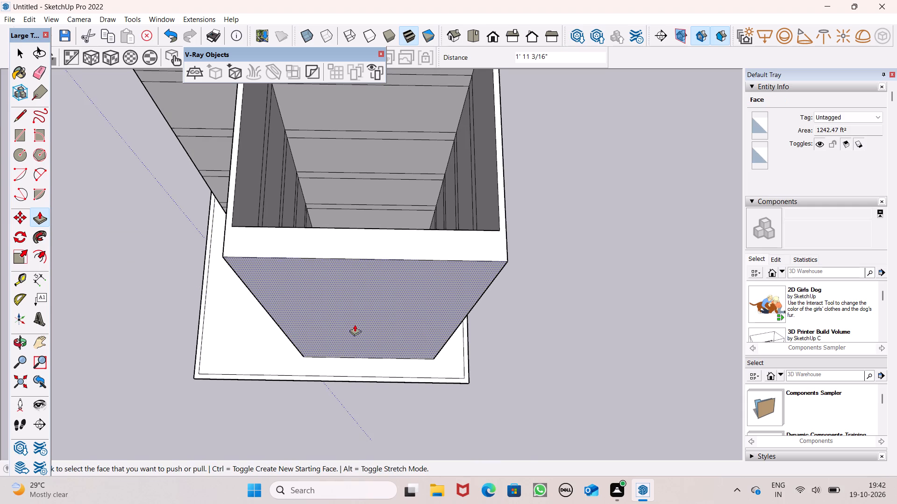
Push/Pull the inner face of that same side wall outward about 1' 11 3/4" to thin the wall.
scroll(425, 263, "down", 2)
middle_click_drag(429, 288, 0, 265)
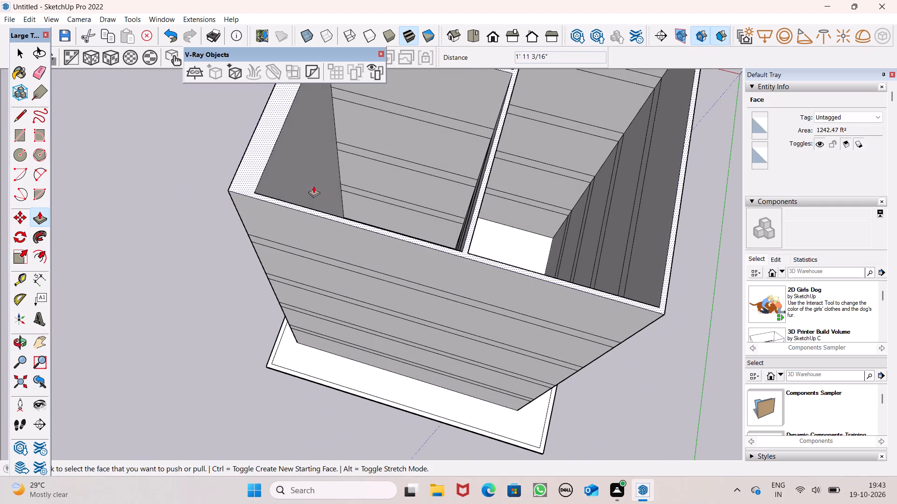
middle_click_drag(324, 197, 294, 261)
left_click_drag(286, 231, 272, 223)
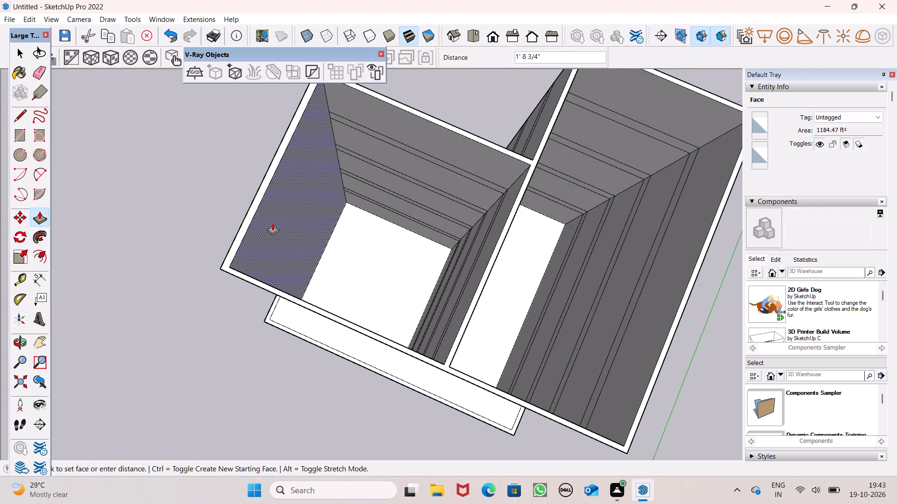
left_click_drag(272, 223, 276, 223)
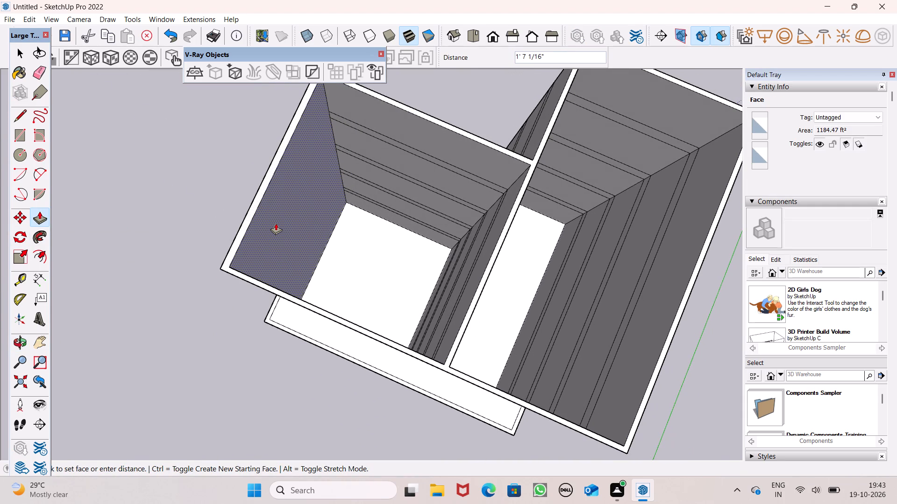
left_click_drag(276, 223, 270, 223)
Examine the wall shell from above and from its sides, including the shifted side wall.
scroll(266, 253, "down", 1)
scroll(98, 244, "down", 1)
middle_click_drag(157, 278, 250, 261)
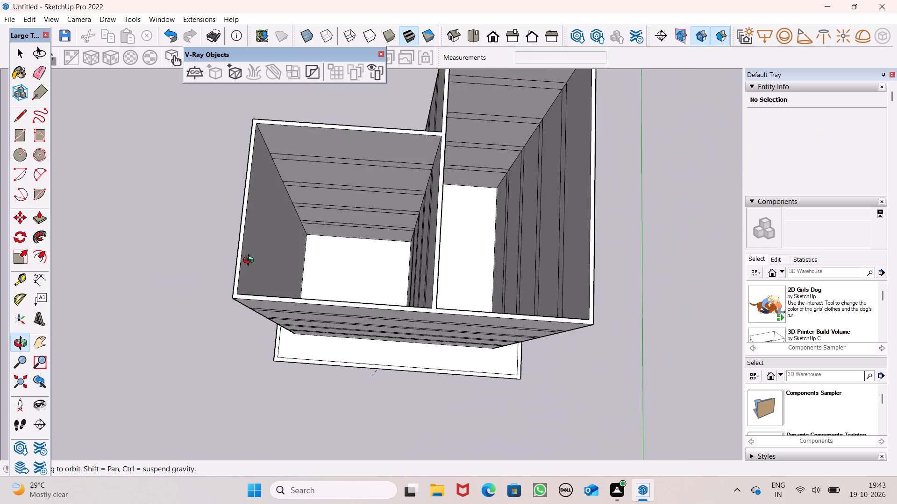
middle_click_drag(250, 261, 251, 260)
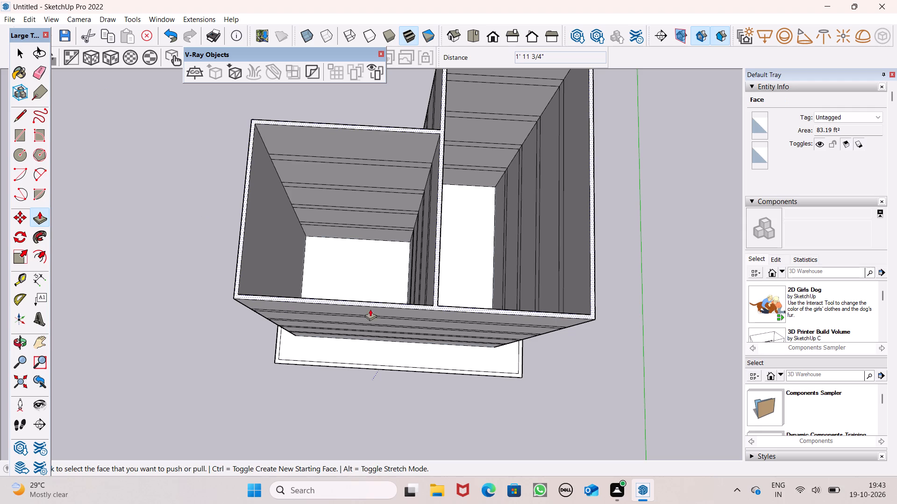
scroll(338, 210, "down", 2)
middle_click_drag(339, 230, 297, 249)
scroll(294, 247, "up", 2)
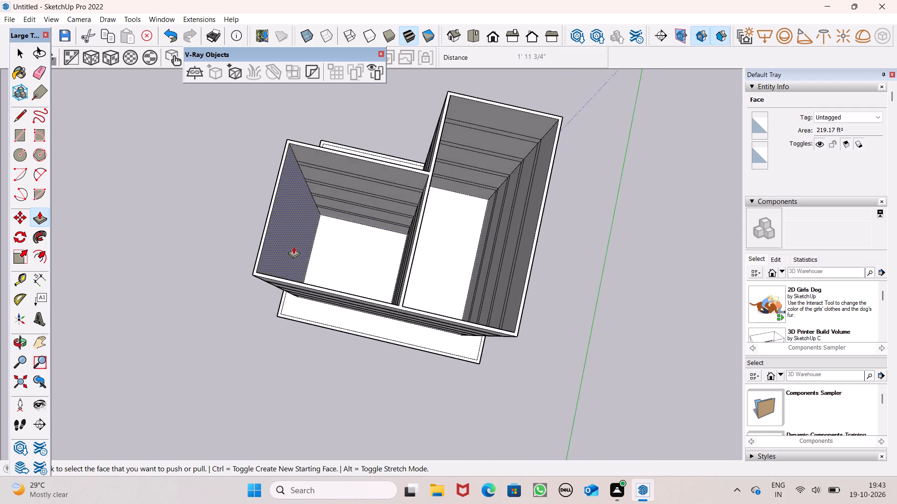
scroll(293, 246, "up", 3)
scroll(282, 247, "down", 4)
middle_click_drag(219, 326, 692, 195)
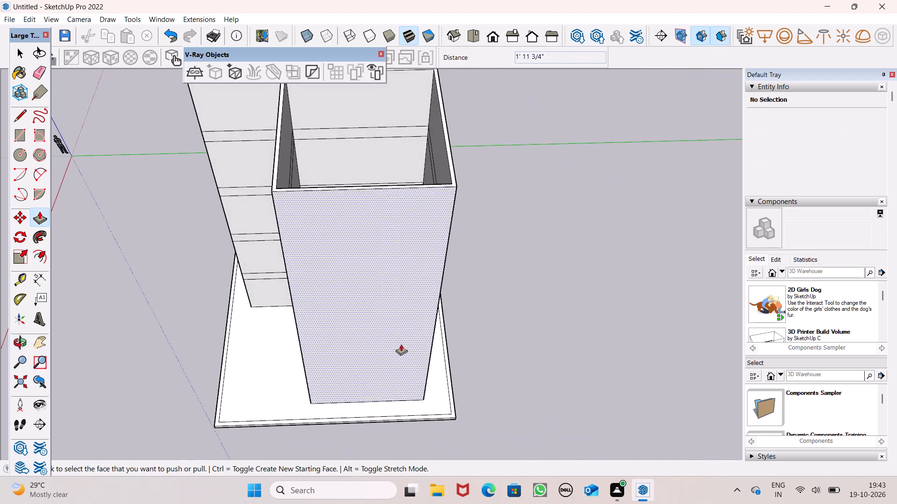
middle_click_drag(401, 344, 769, 218)
scroll(735, 233, "up", 1)
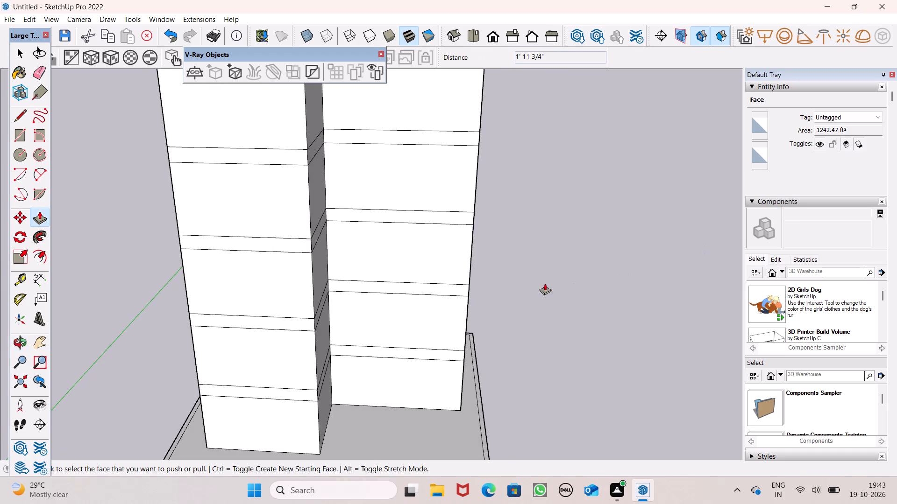
key("space")
Push/Pull the two lowest floor bands on the recessed wall out 13' 15/16", flush with the projecting block's face, as slabs.
scroll(505, 328, "down", 3)
middle_click_drag(507, 344, 509, 312)
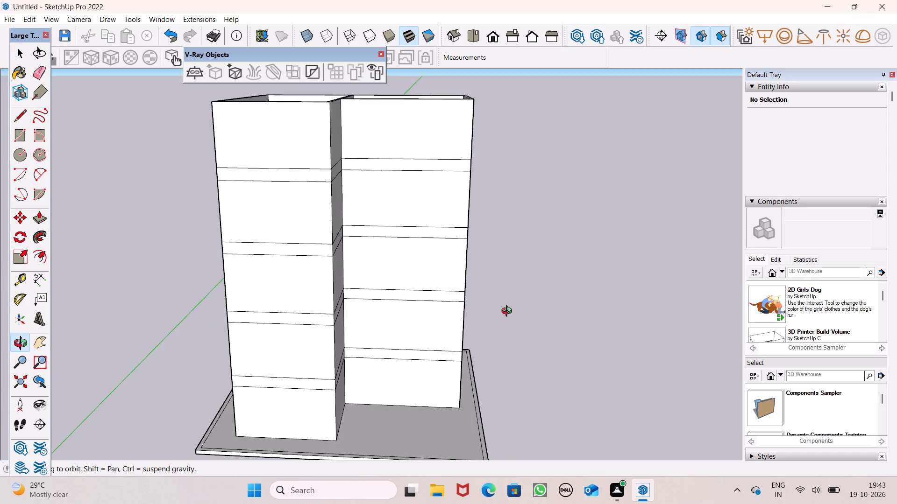
middle_click_drag(509, 312, 518, 285)
scroll(530, 263, "down", 2)
middle_click_drag(550, 312, 525, 295)
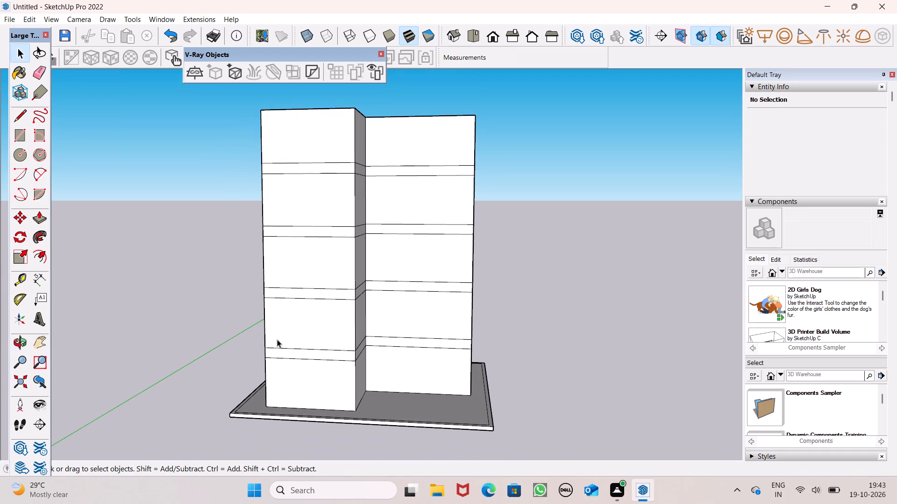
left_click(43, 214)
scroll(289, 348, "up", 4)
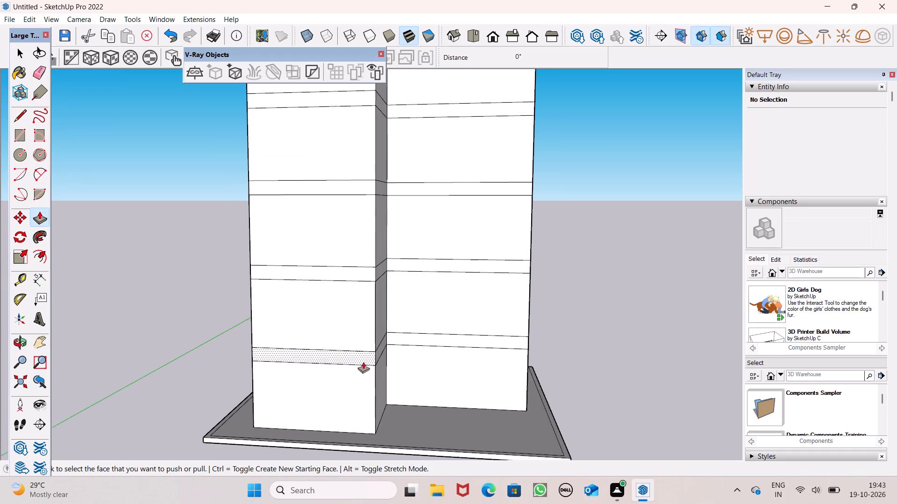
left_click_drag(435, 345, 372, 358)
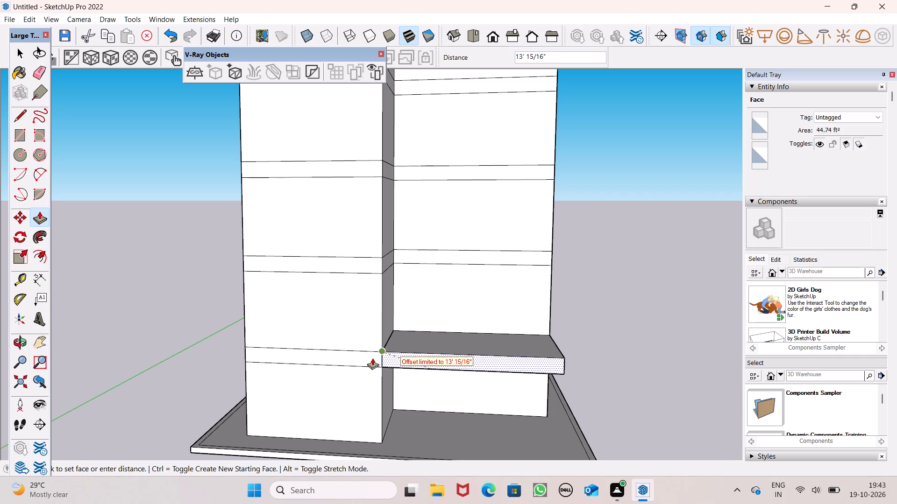
left_click_drag(372, 358, 367, 358)
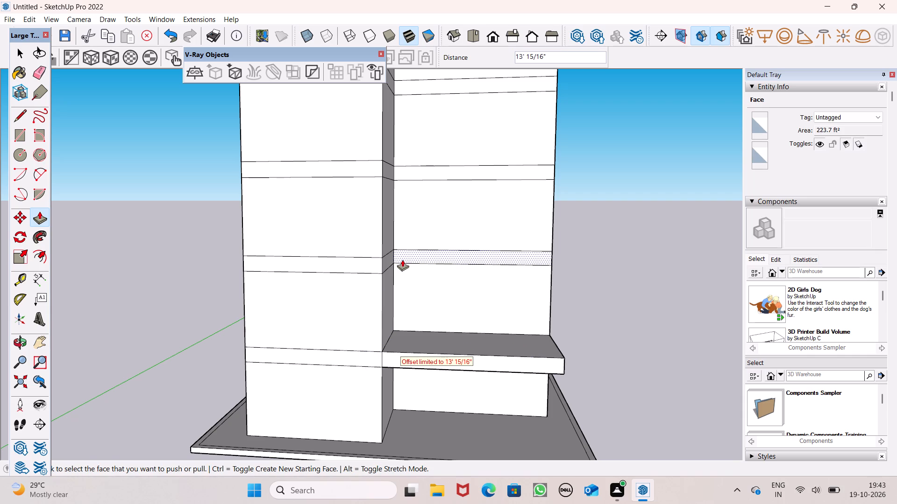
left_click_drag(402, 257, 368, 266)
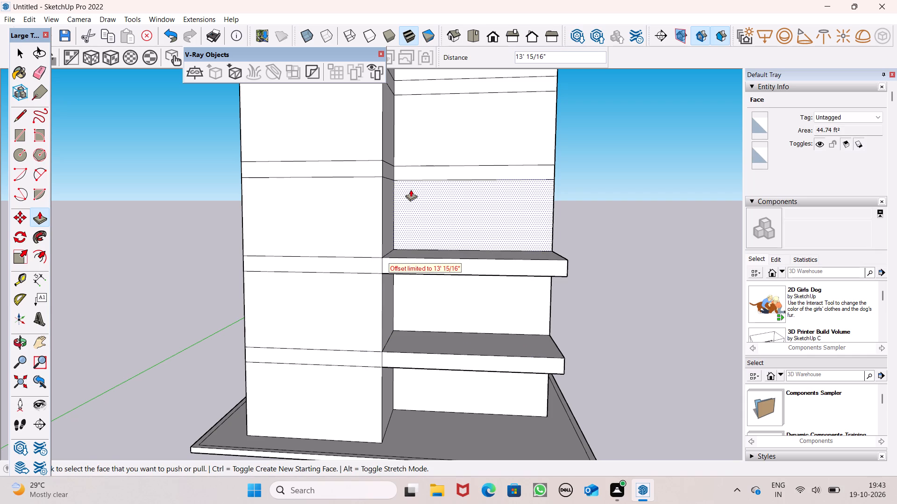
Push/Pull the two upper floor bands on the recessed wall out 13' 15/16", flush with the projecting block's face.
scroll(431, 211, "down", 3)
middle_click_drag(429, 217, 420, 322)
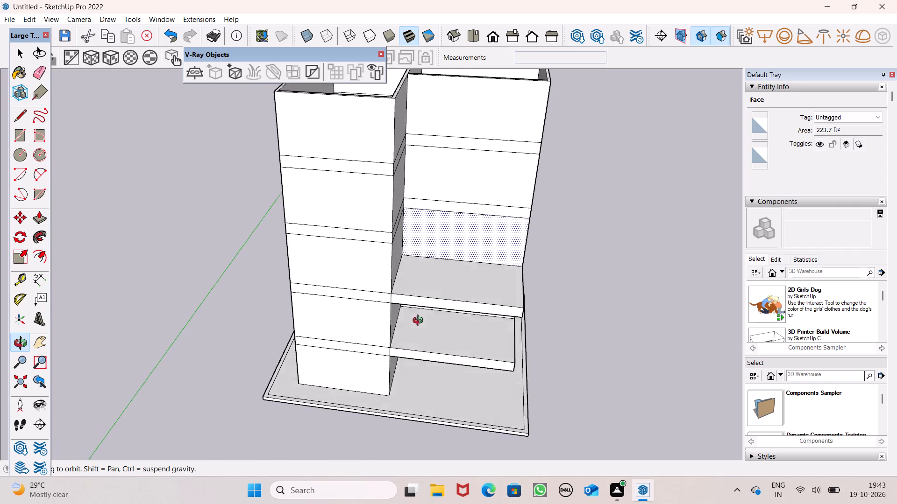
middle_click_drag(420, 322, 433, 273)
scroll(448, 209, "down", 4)
middle_click_drag(415, 161, 360, 211)
scroll(383, 167, "up", 5)
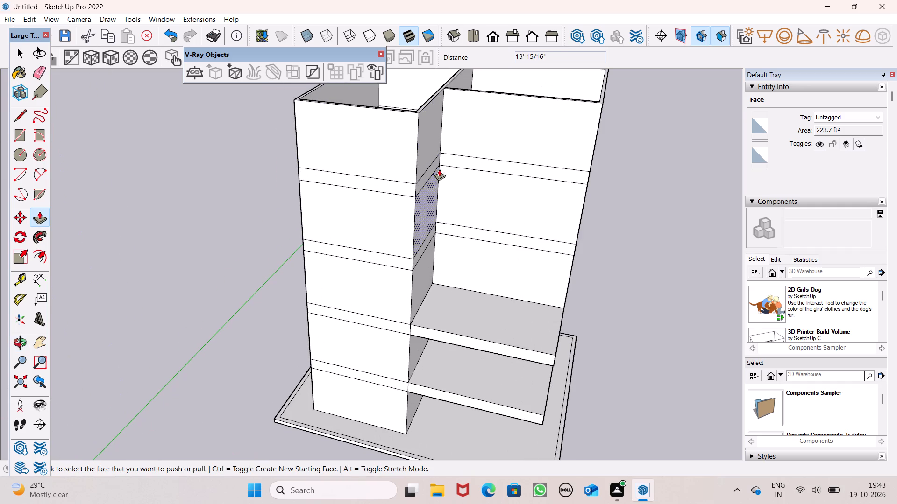
left_click_drag(455, 160, 414, 181)
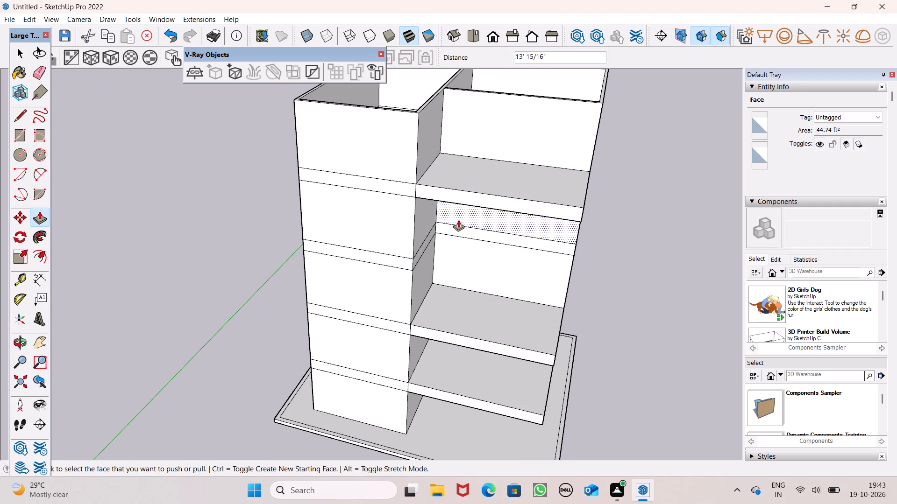
left_click_drag(451, 230, 397, 252)
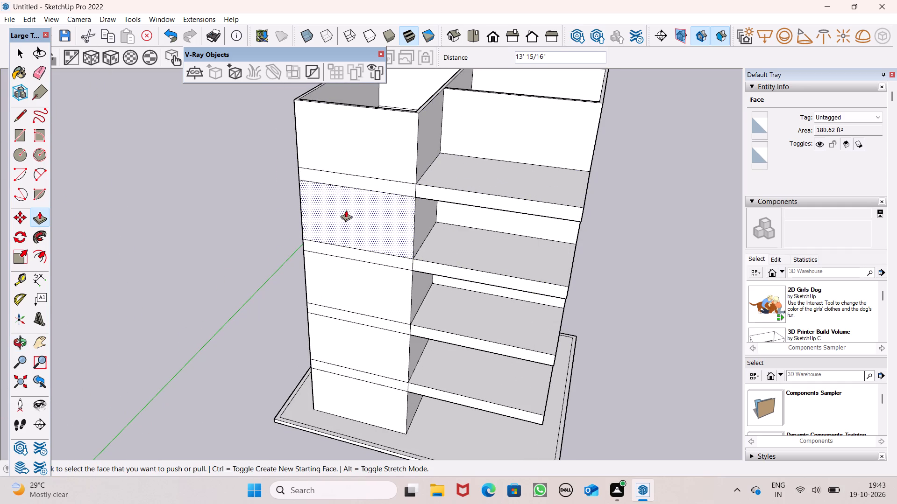
Examine the four projecting floor slabs beside the projecting block from the front and from above.
scroll(344, 214, "down", 2)
scroll(180, 189, "down", 8)
middle_click_drag(168, 234, 222, 175)
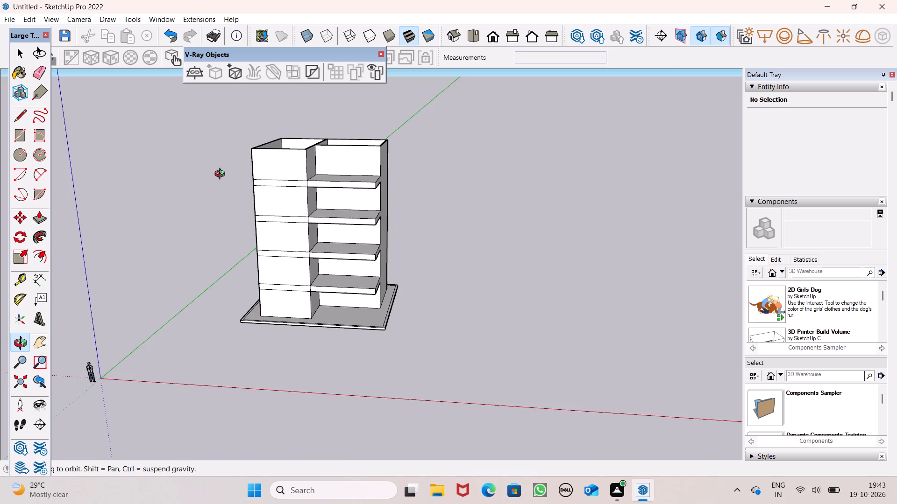
middle_click_drag(222, 175, 229, 164)
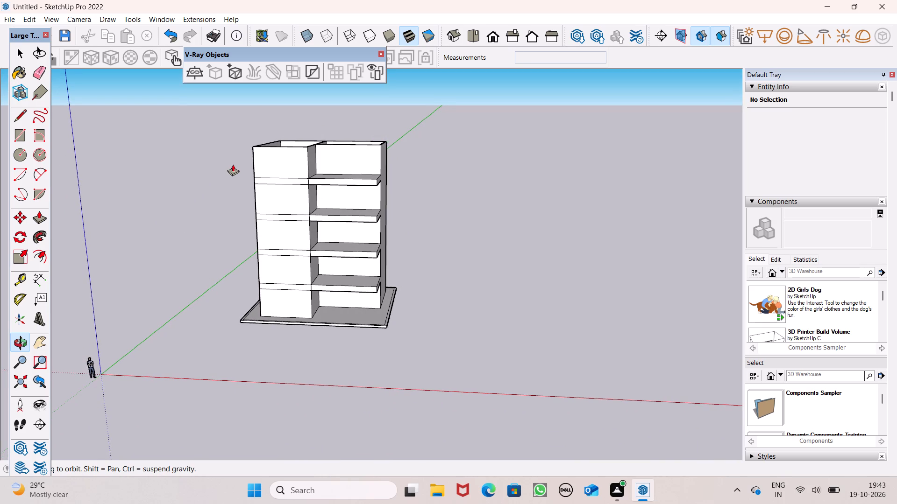
scroll(323, 162, "up", 1)
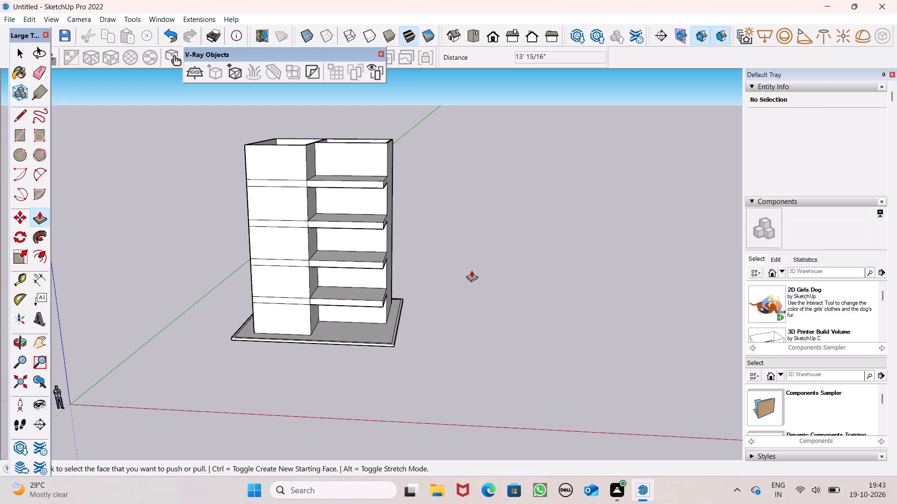
key("space")
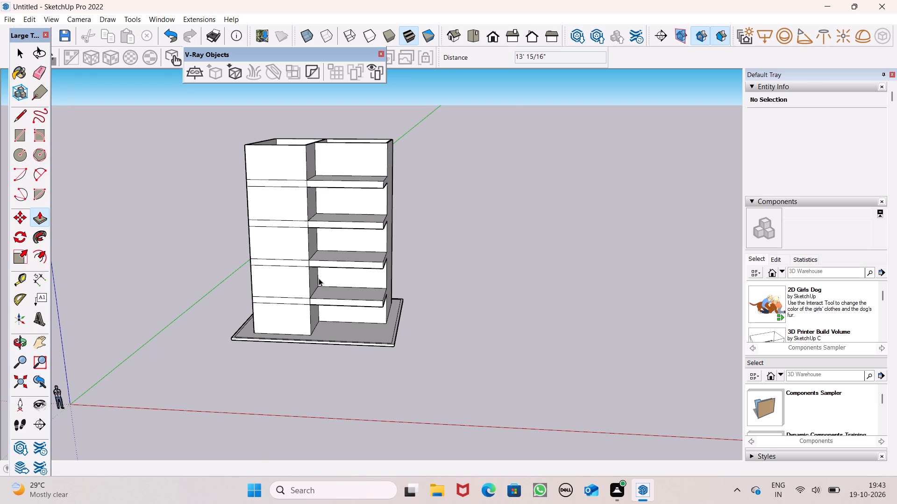
scroll(319, 278, "up", 6)
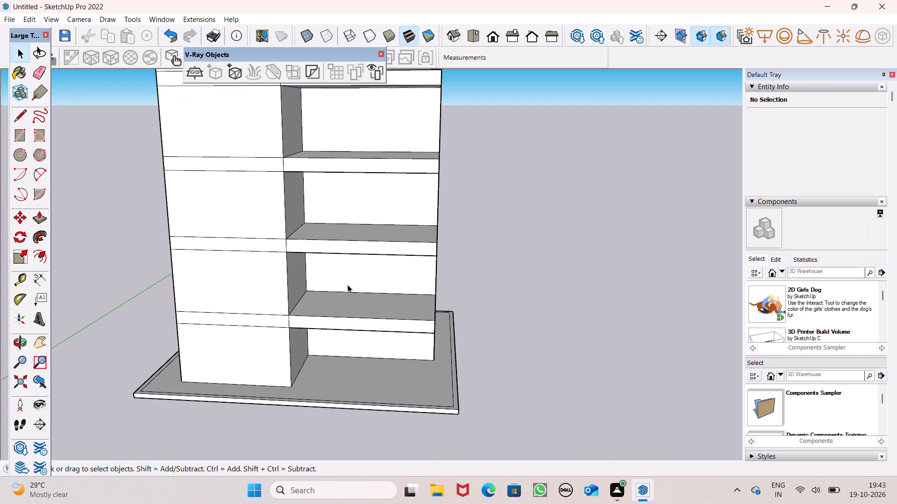
middle_click_drag(332, 315, 335, 285)
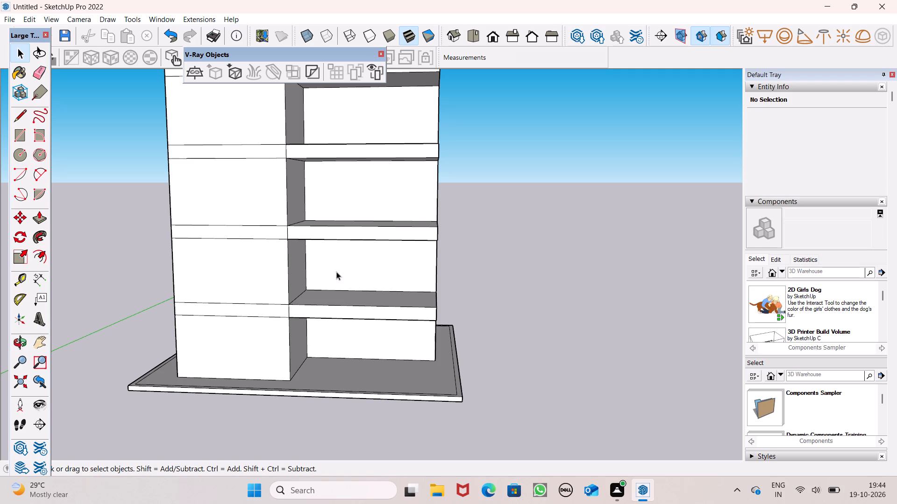
middle_click_drag(336, 271, 304, 287)
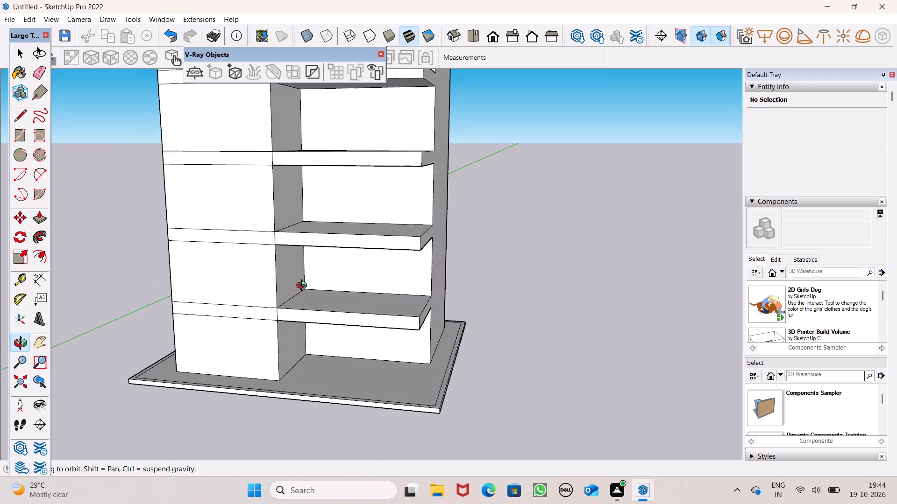
middle_click_drag(304, 287, 282, 346)
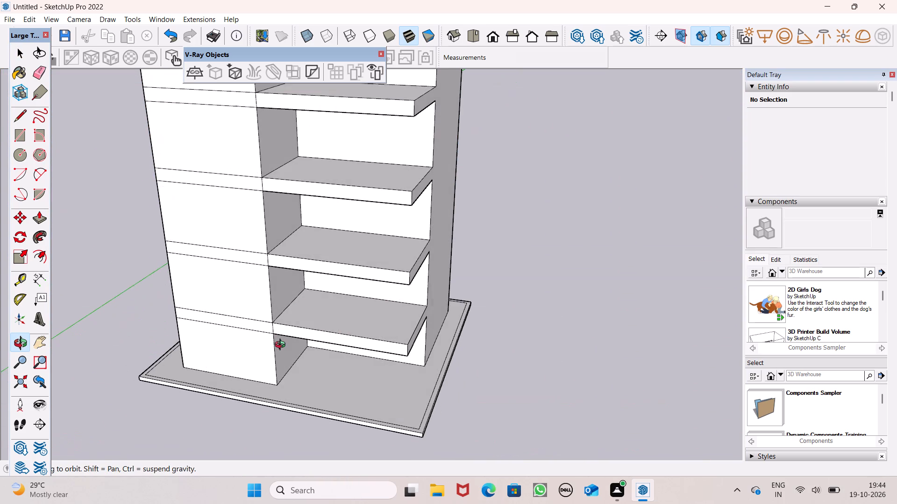
middle_click_drag(282, 346, 280, 350)
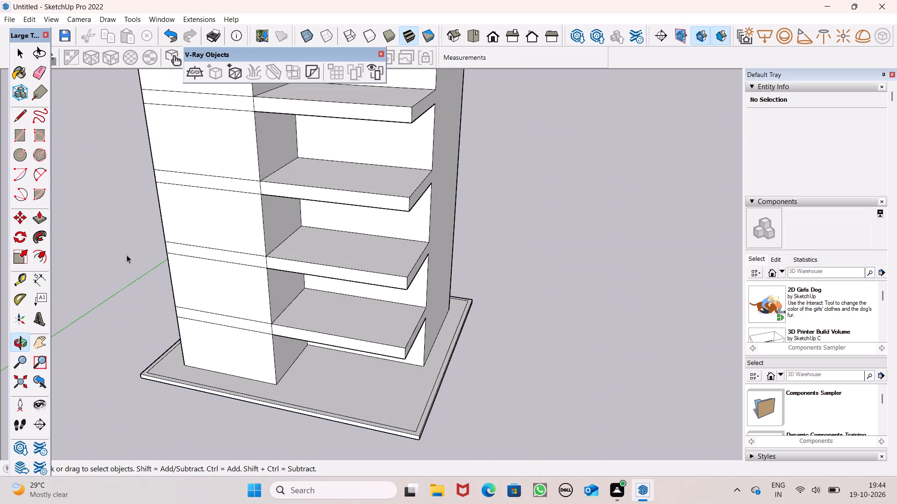
Examine the two lowest balcony slabs and their junction with the projecting block from above and from the front.
left_click(19, 132)
scroll(254, 308, "up", 3)
middle_click_drag(393, 330, 363, 370)
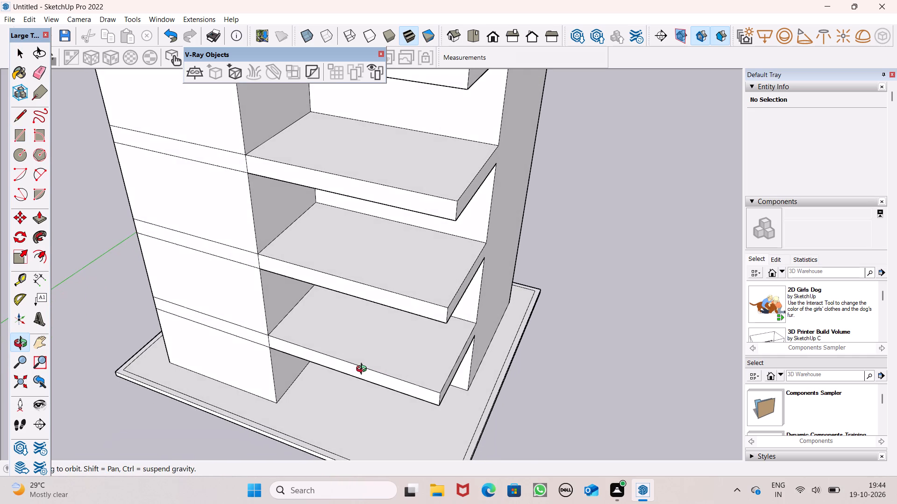
middle_click_drag(363, 370, 358, 370)
scroll(389, 408, "up", 3)
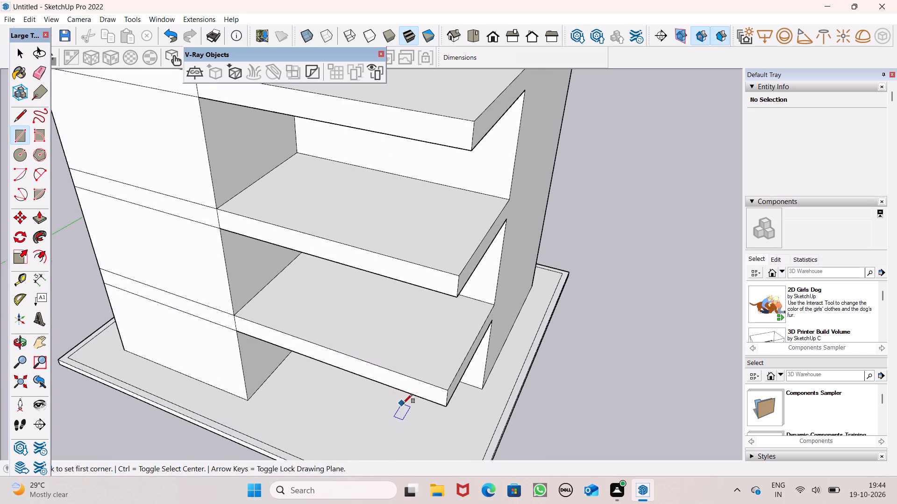
scroll(403, 403, "up", 2)
scroll(442, 364, "up", 3)
scroll(446, 368, "down", 1)
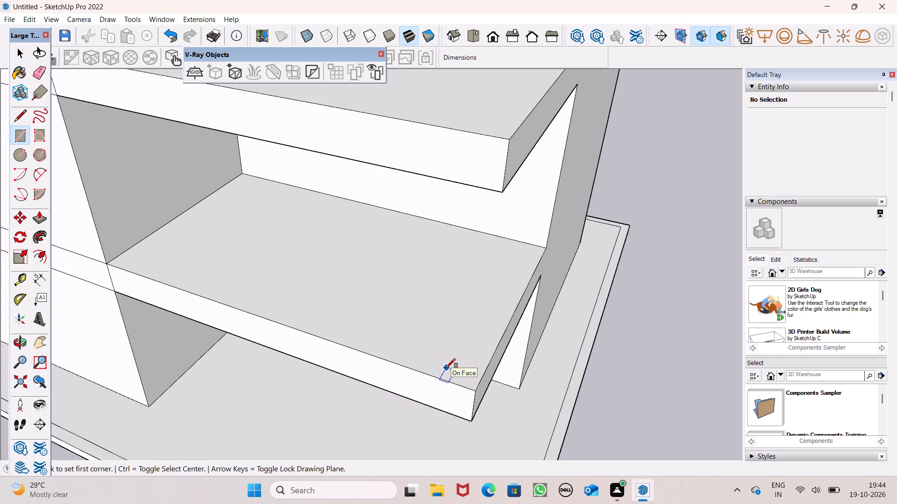
scroll(491, 412, "up", 2)
scroll(491, 400, "down", 1)
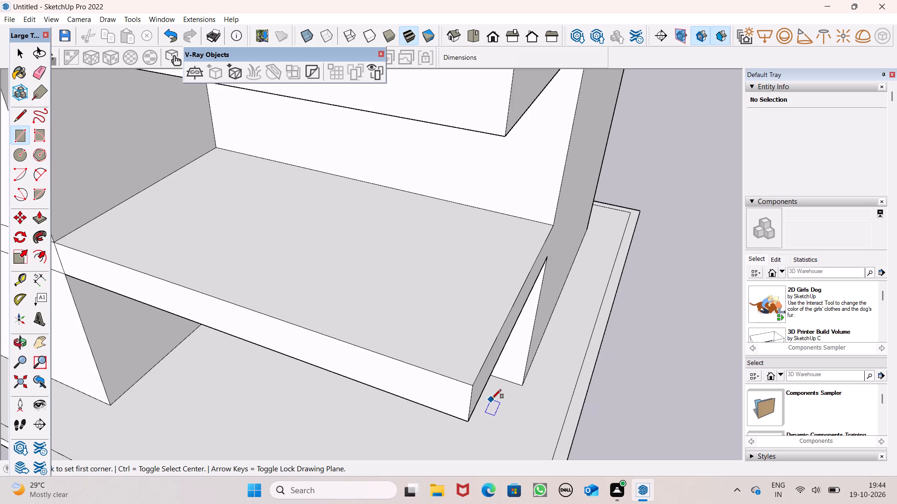
scroll(492, 399, "down", 1)
middle_click_drag(486, 400, 559, 354)
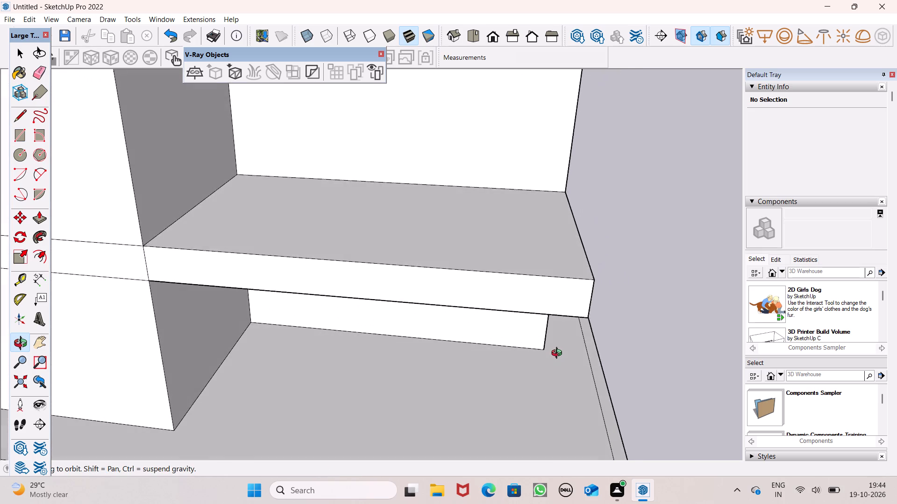
middle_click_drag(559, 354, 562, 350)
scroll(537, 392, "down", 4)
middle_click_drag(528, 373, 532, 367)
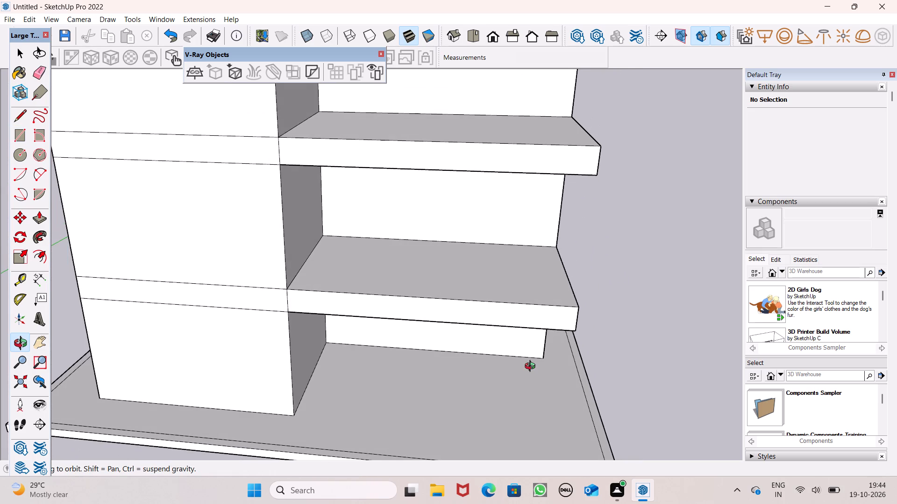
middle_click_drag(532, 367, 537, 380)
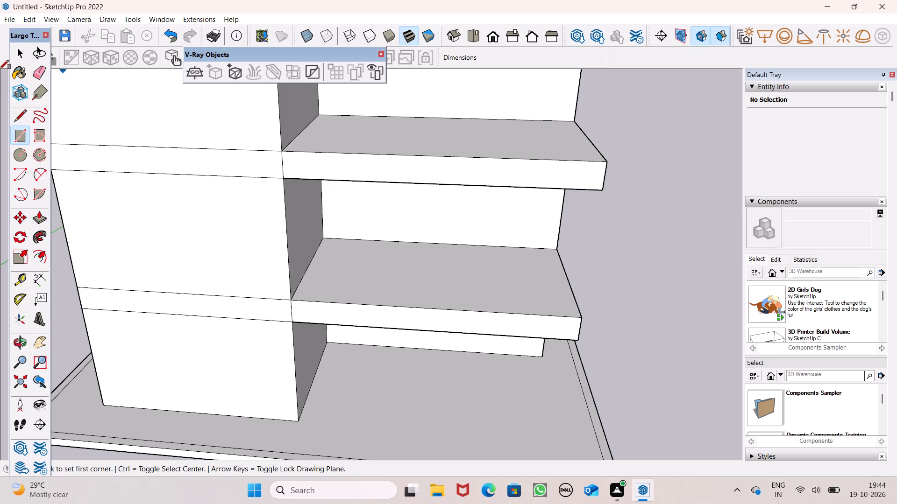
Draw a 2' vertical line across the projecting block's second floor band, a short distance from the recess edge.
left_click(17, 138)
middle_click_drag(214, 238, 238, 237)
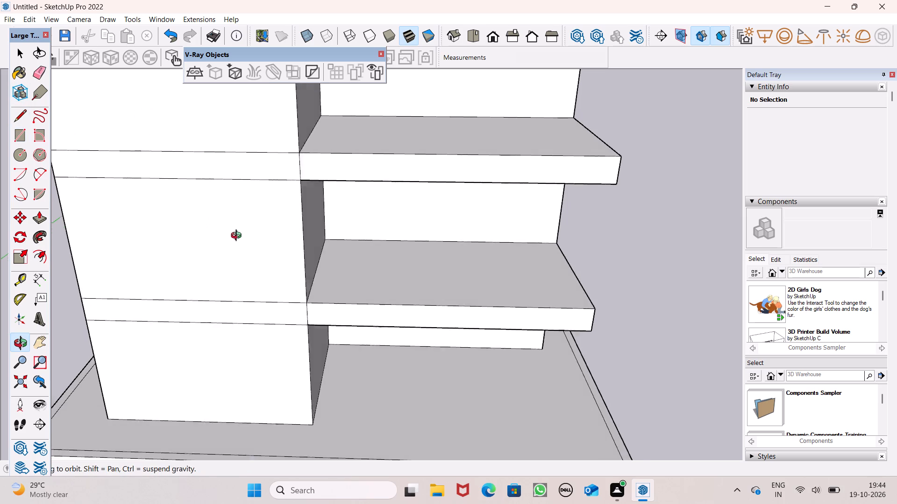
middle_click_drag(238, 237, 241, 232)
scroll(255, 200, "up", 4)
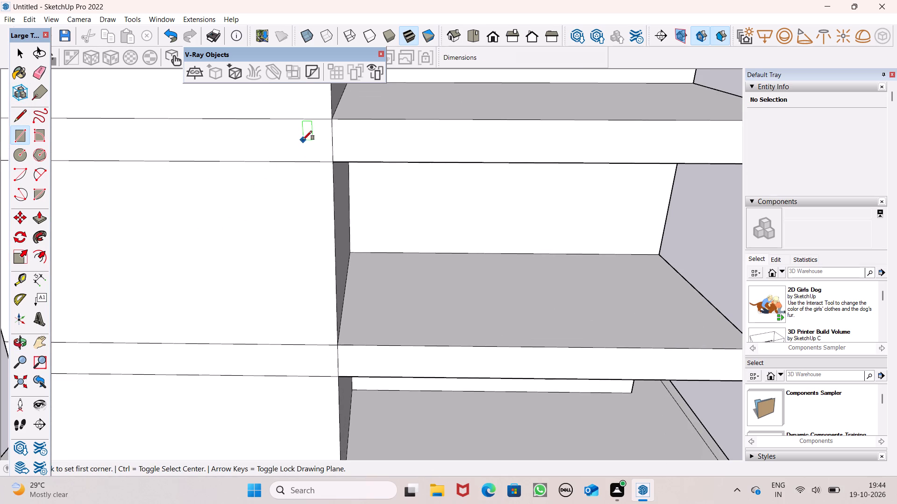
left_click(21, 119)
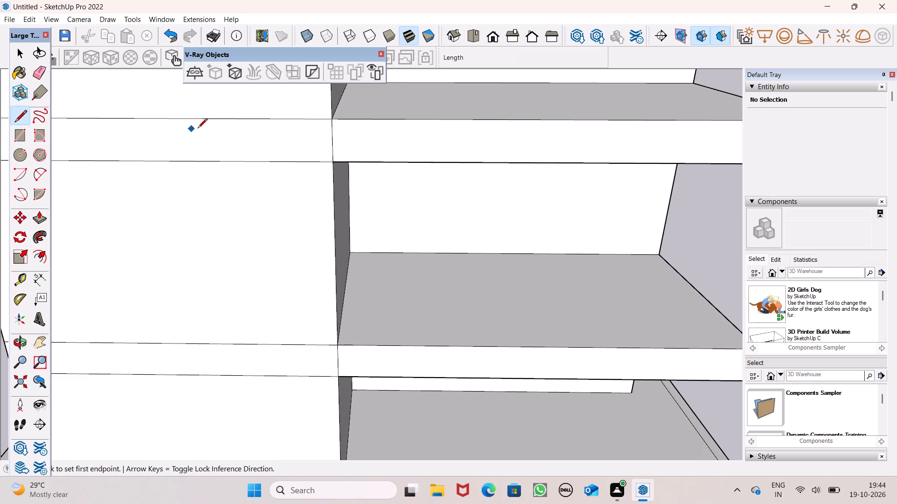
left_click(294, 122)
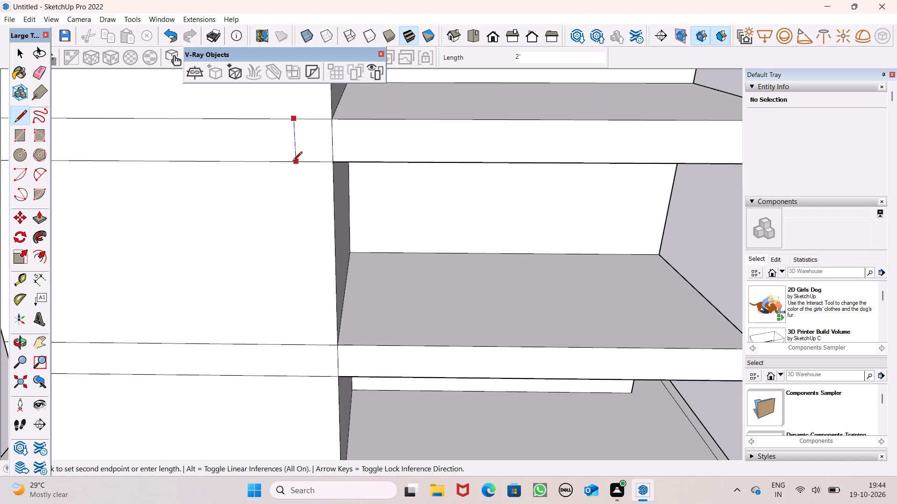
left_click(291, 162)
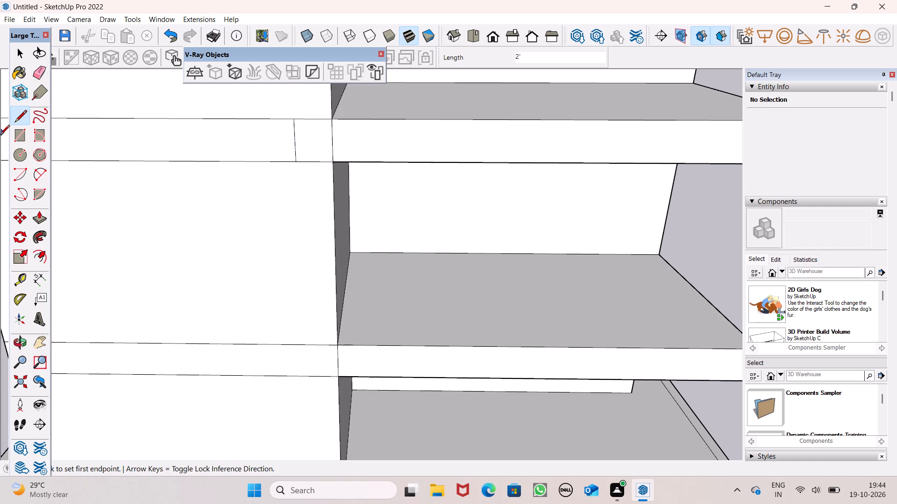
Push/Pull the second balcony slab's front face outward to about 1' 2 5/16" beyond the projecting block's face.
scroll(170, 189, "down", 1)
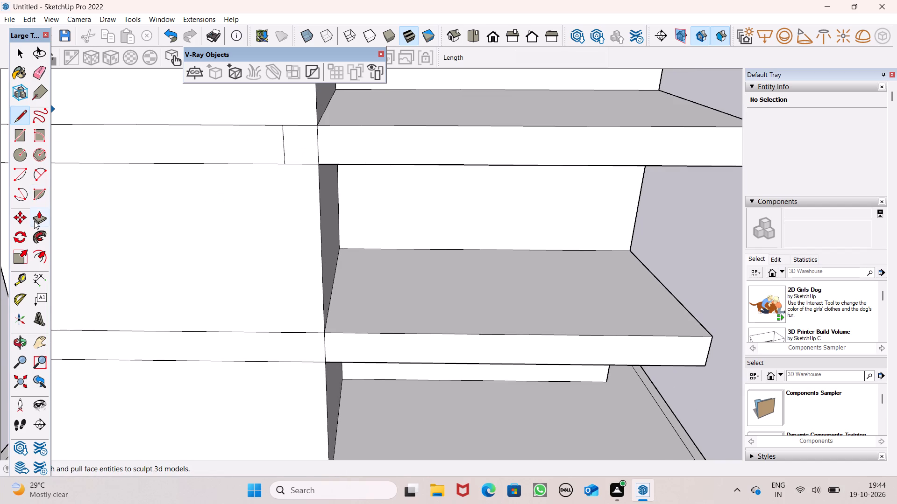
left_click(34, 221)
scroll(56, 198, "down", 2)
middle_click_drag(162, 220, 206, 280)
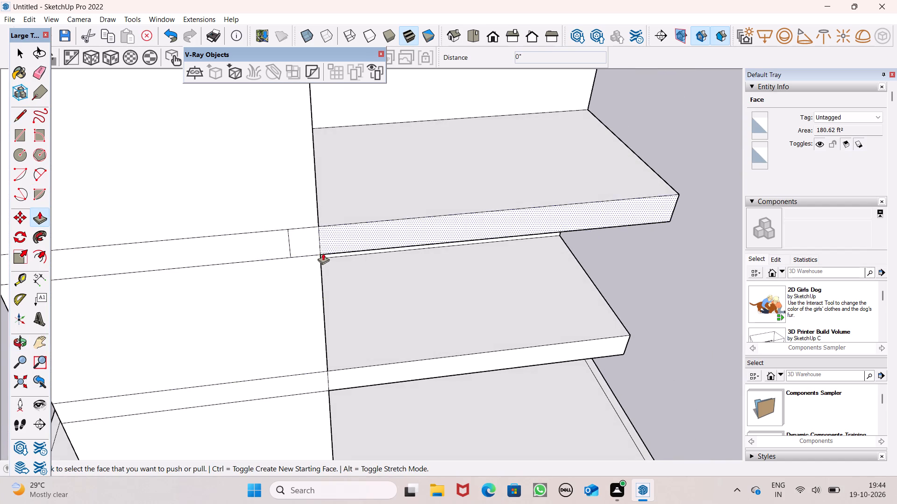
scroll(312, 248, "up", 3)
left_click_drag(329, 236, 328, 248)
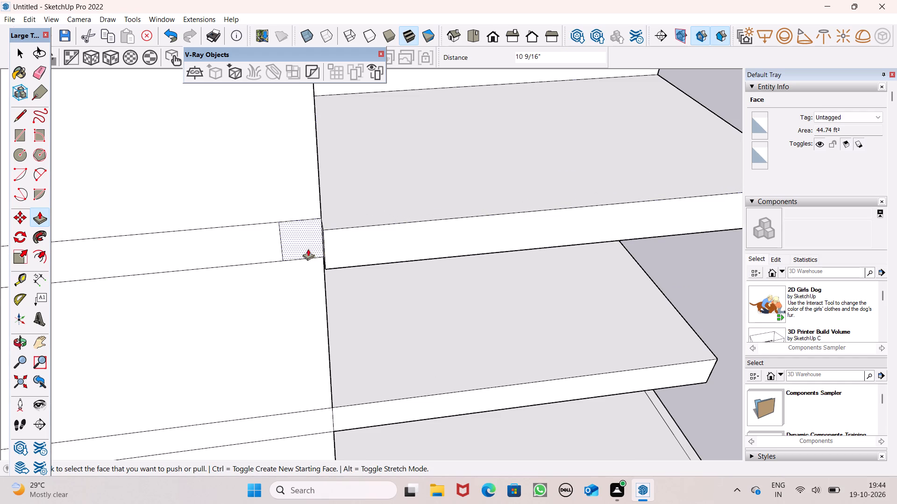
middle_click_drag(306, 249, 391, 196)
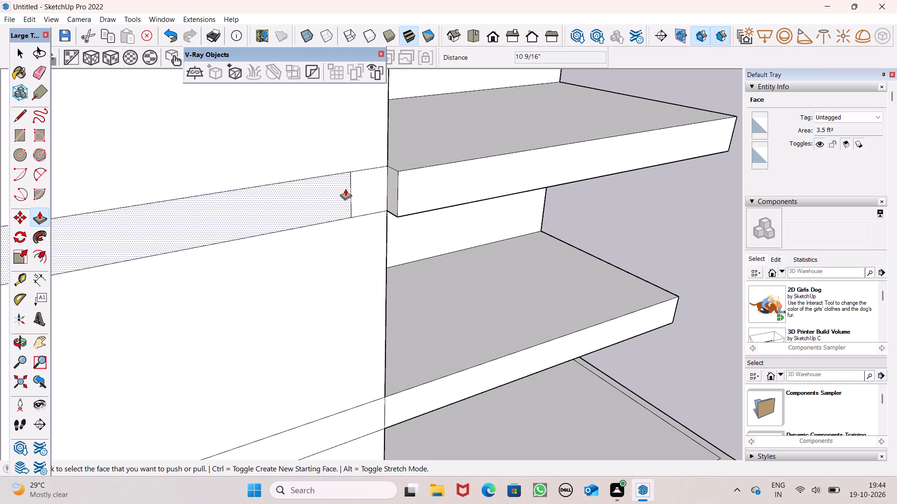
middle_click_drag(350, 186, 249, 206)
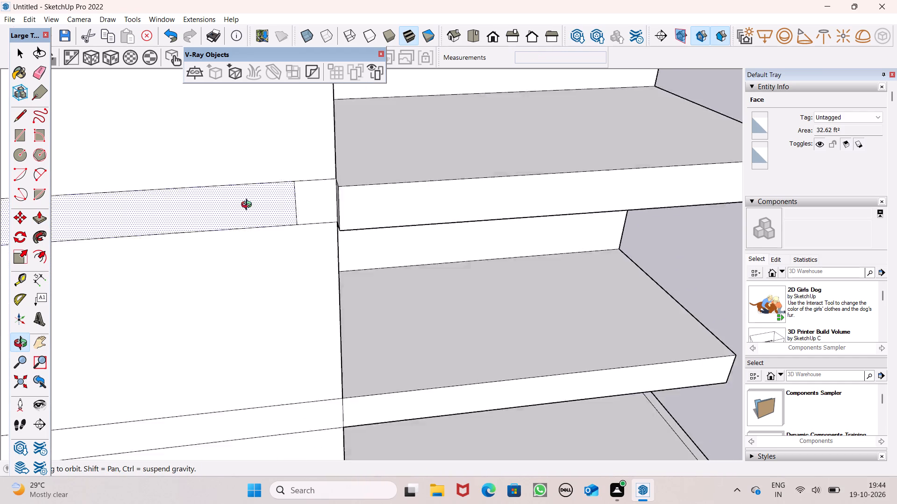
middle_click_drag(249, 206, 334, 225)
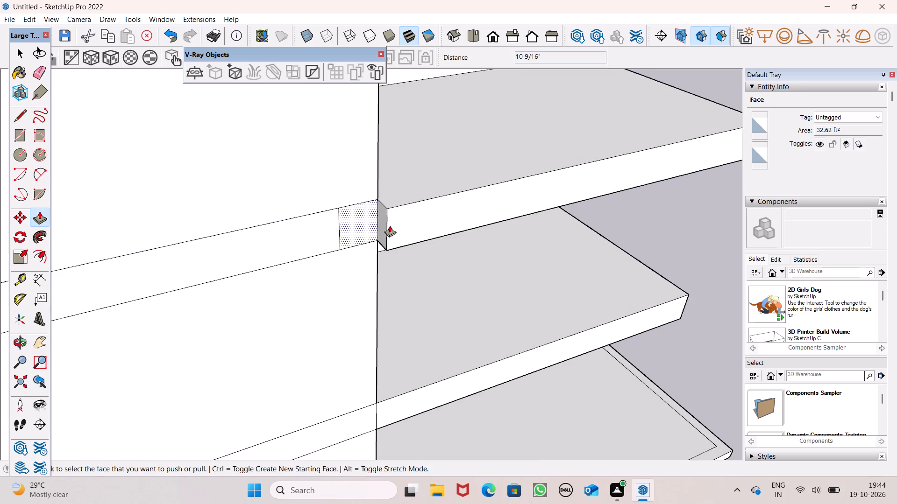
scroll(435, 218, "up", 1)
middle_click_drag(377, 218, 392, 241)
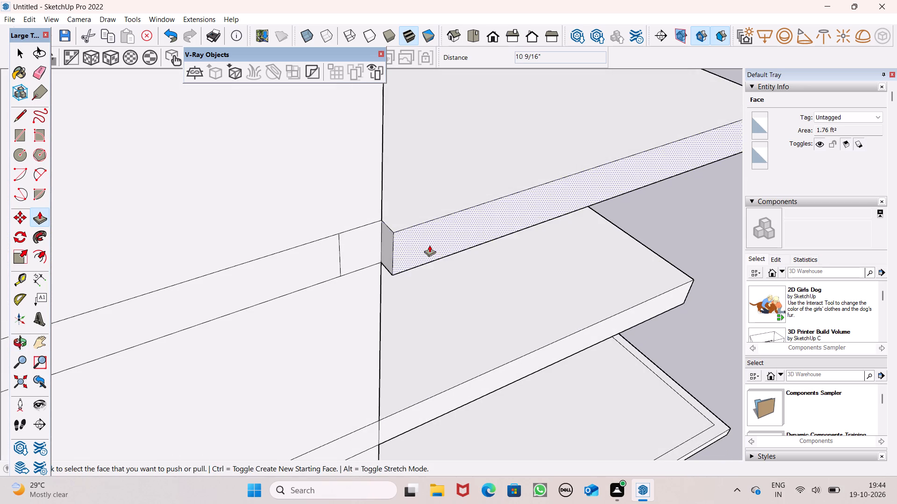
left_click_drag(429, 245, 431, 252)
Push/Pull the exposed end of the second slab sideways across the block's floor band up to the vertical line.
left_click_drag(390, 250, 366, 257)
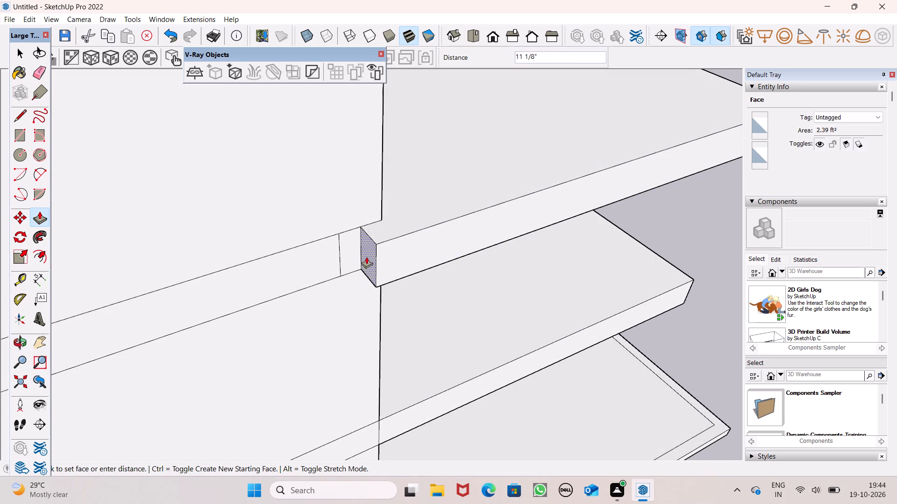
left_click_drag(366, 257, 341, 257)
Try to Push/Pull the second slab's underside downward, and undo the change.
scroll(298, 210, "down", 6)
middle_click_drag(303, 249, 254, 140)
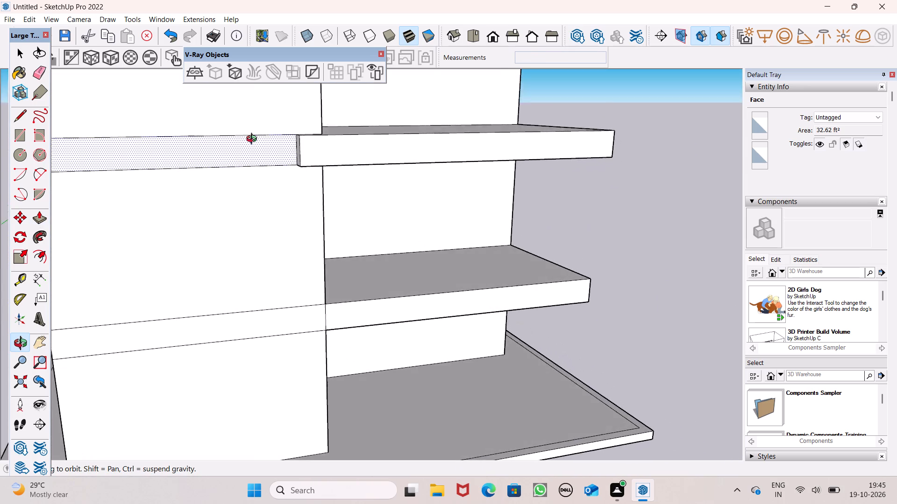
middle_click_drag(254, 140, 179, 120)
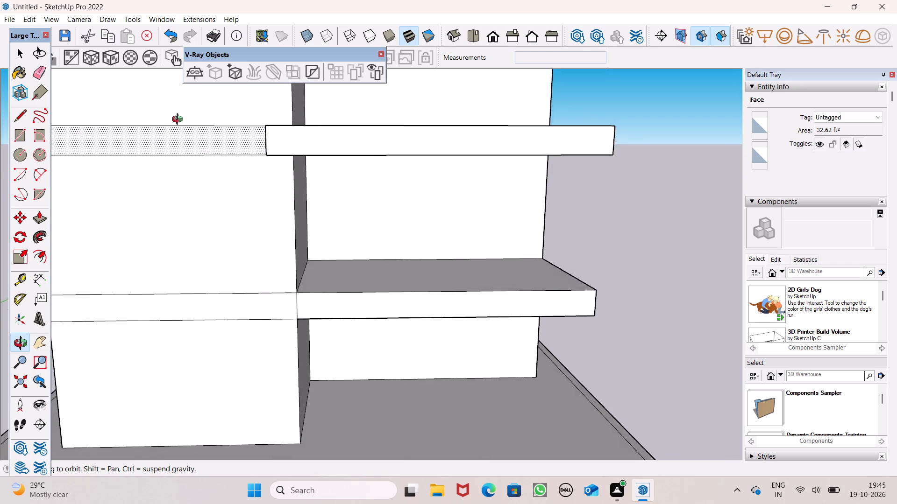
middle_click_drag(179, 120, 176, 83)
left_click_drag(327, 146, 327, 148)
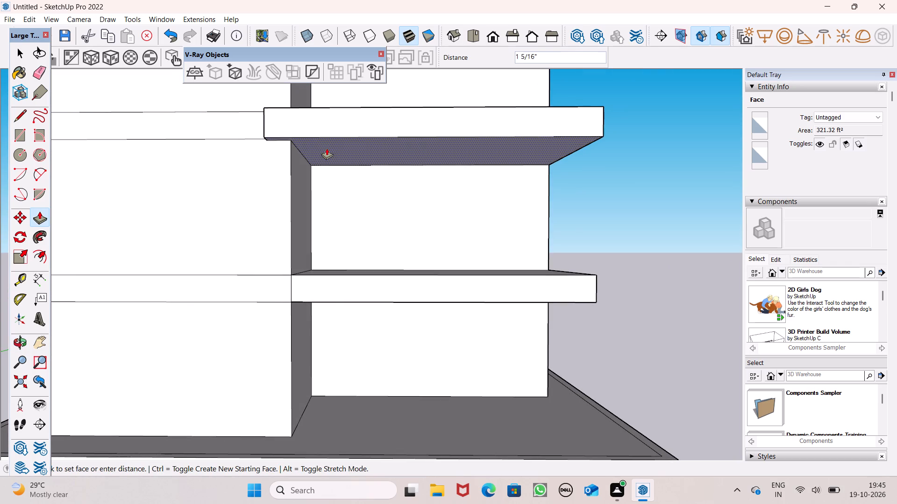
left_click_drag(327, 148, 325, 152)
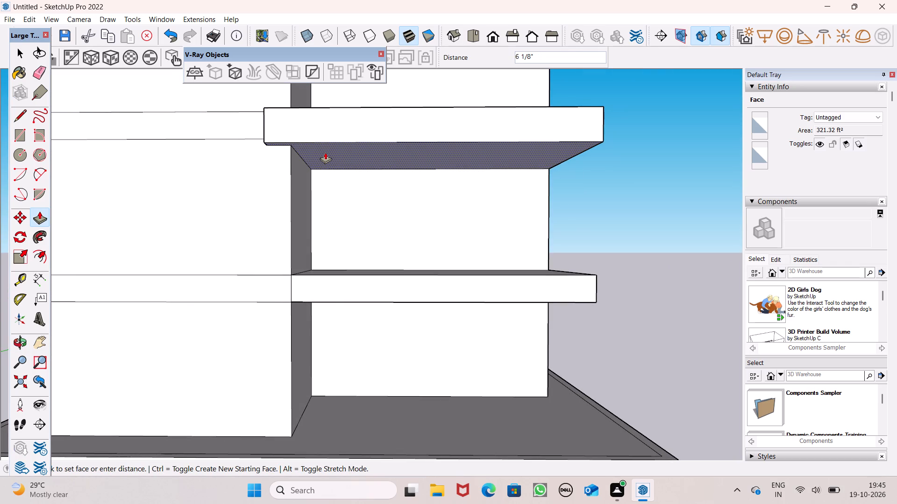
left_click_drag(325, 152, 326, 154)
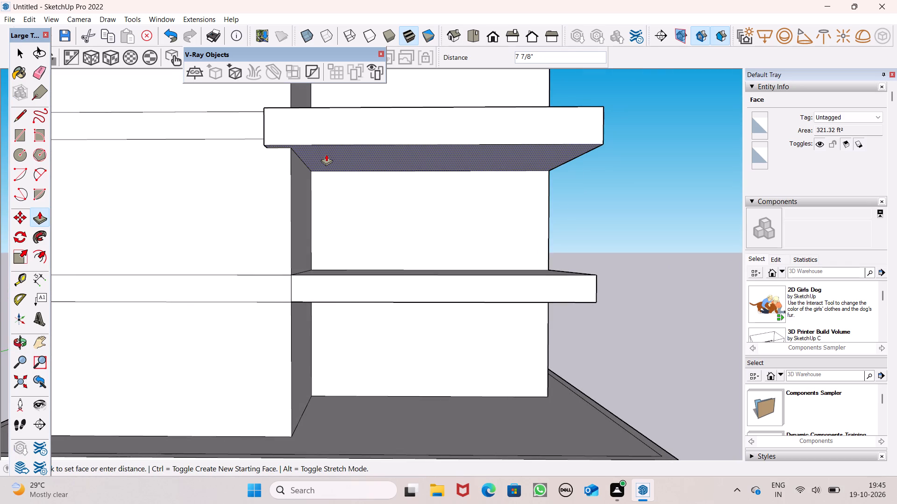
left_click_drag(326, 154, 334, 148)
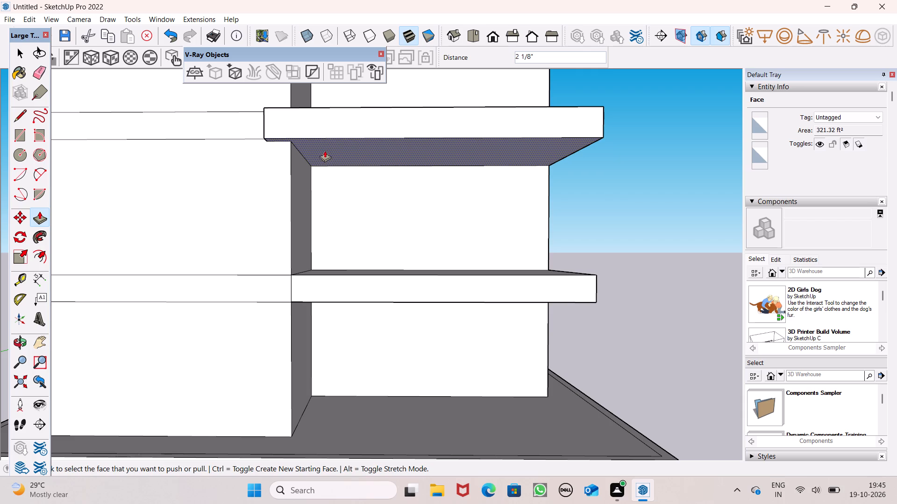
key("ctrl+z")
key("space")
Draw a 1' 2 5/16" line on the second slab's underside from the block's corner to the slab's front edge.
left_click(26, 112)
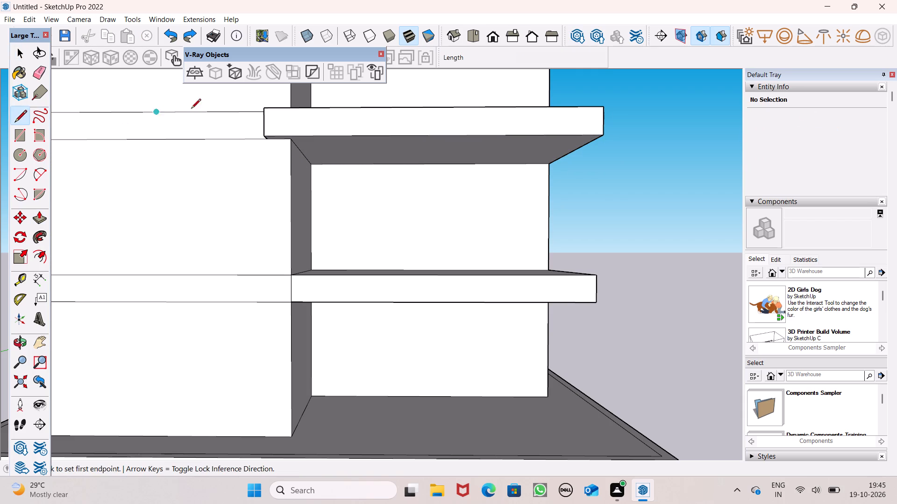
scroll(229, 119, "up", 6)
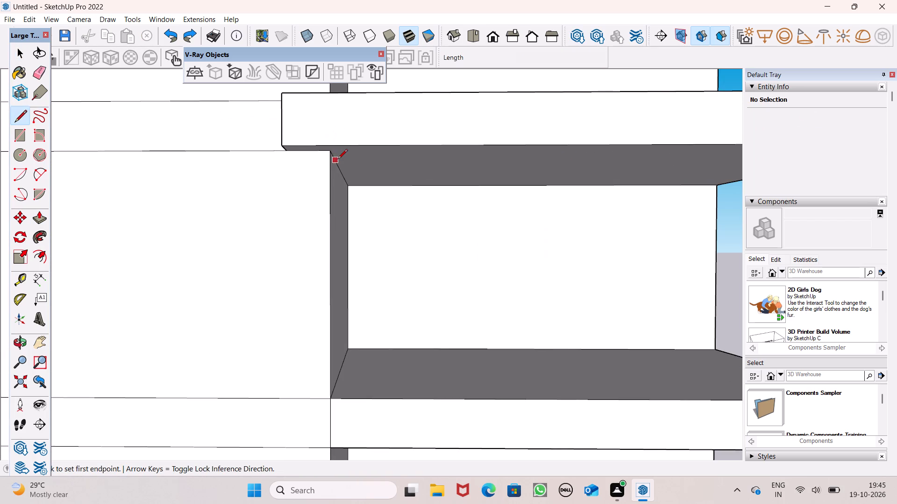
scroll(329, 158, "up", 14)
left_click(332, 128)
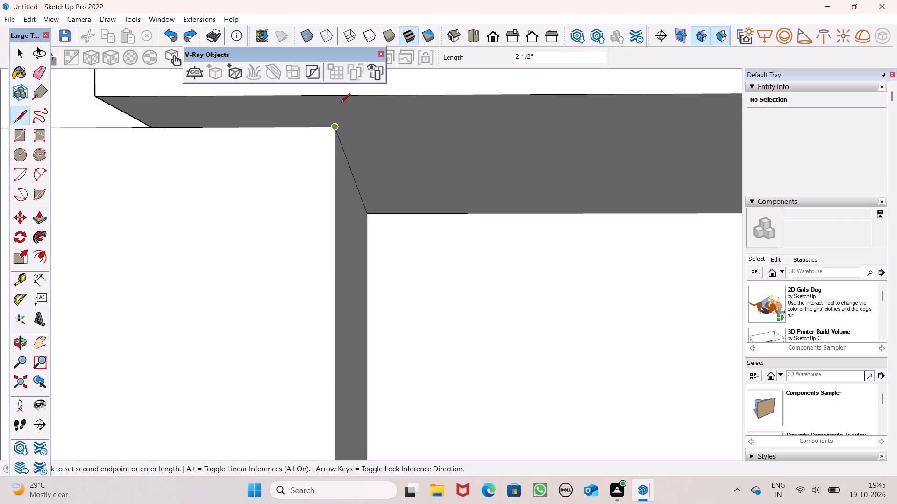
left_click(327, 97)
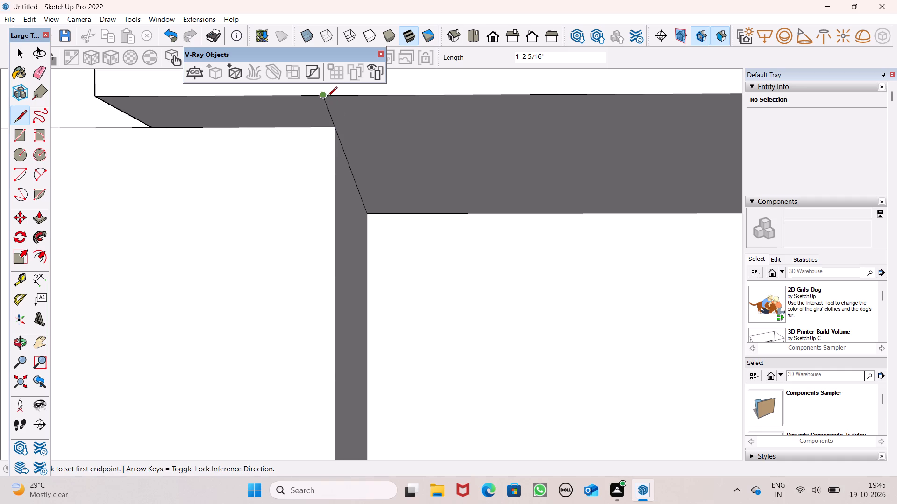
Draw a 2' vertical line up the second slab's front face, from the underside line's end to the top edge.
scroll(332, 126, "down", 7)
middle_click_drag(330, 173, 339, 273)
scroll(374, 100, "down", 3)
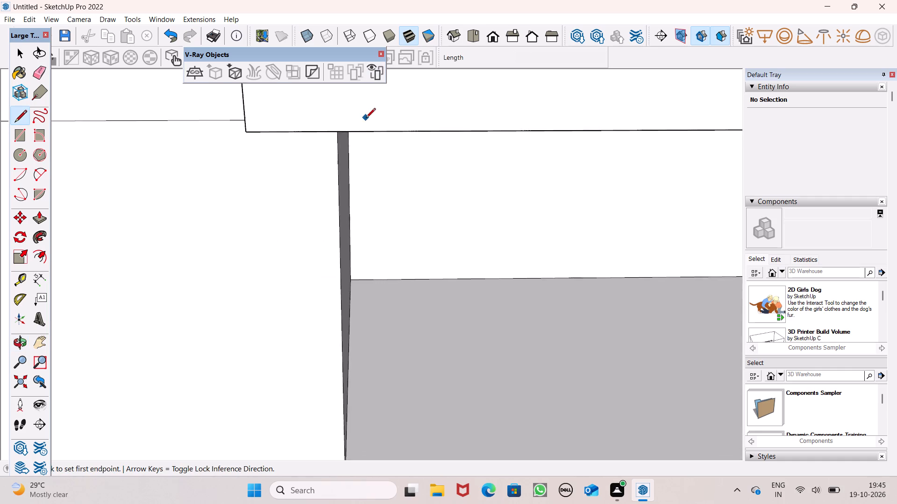
scroll(366, 119, "down", 2)
scroll(332, 154, "down", 7)
scroll(357, 120, "up", 5)
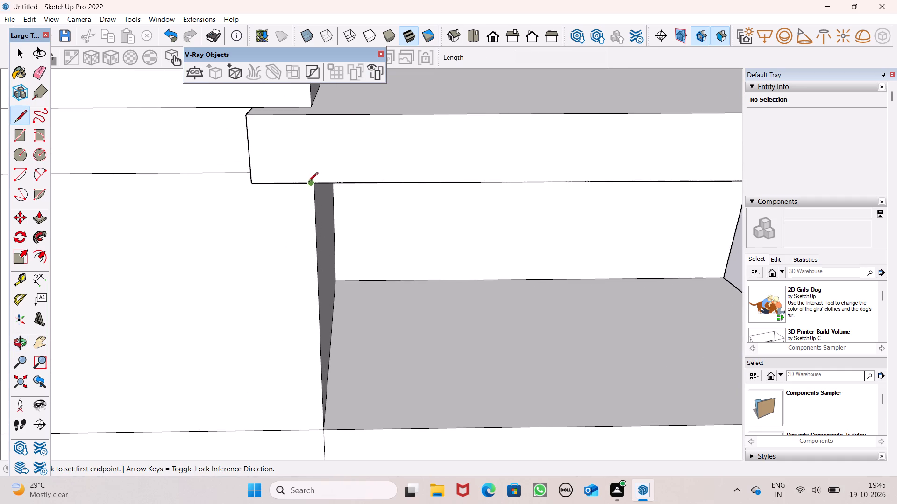
left_click_drag(312, 184, 320, 146)
left_click(307, 115)
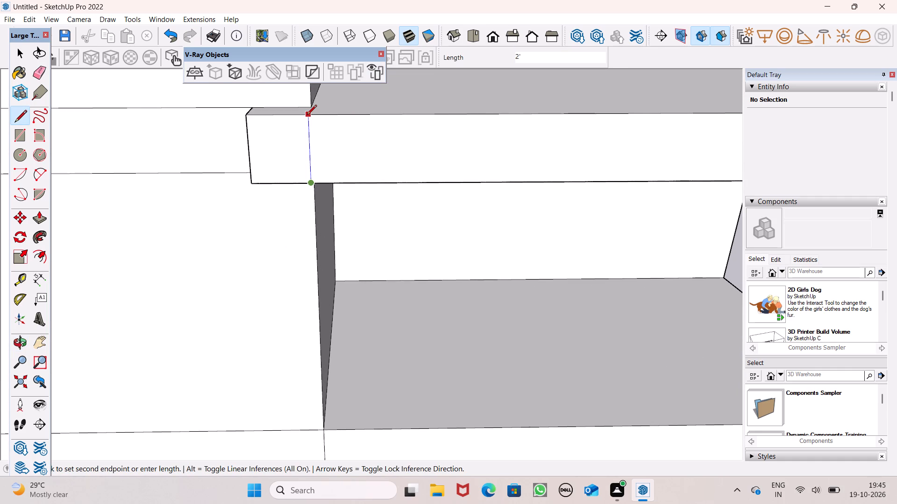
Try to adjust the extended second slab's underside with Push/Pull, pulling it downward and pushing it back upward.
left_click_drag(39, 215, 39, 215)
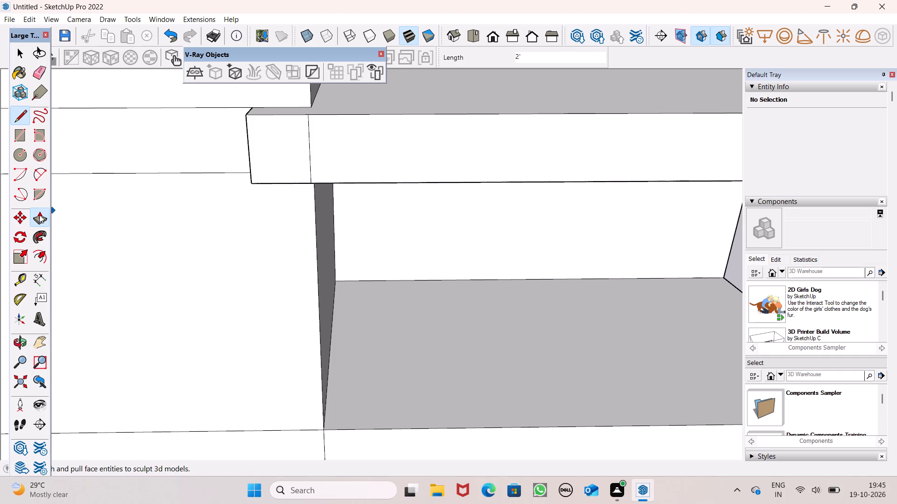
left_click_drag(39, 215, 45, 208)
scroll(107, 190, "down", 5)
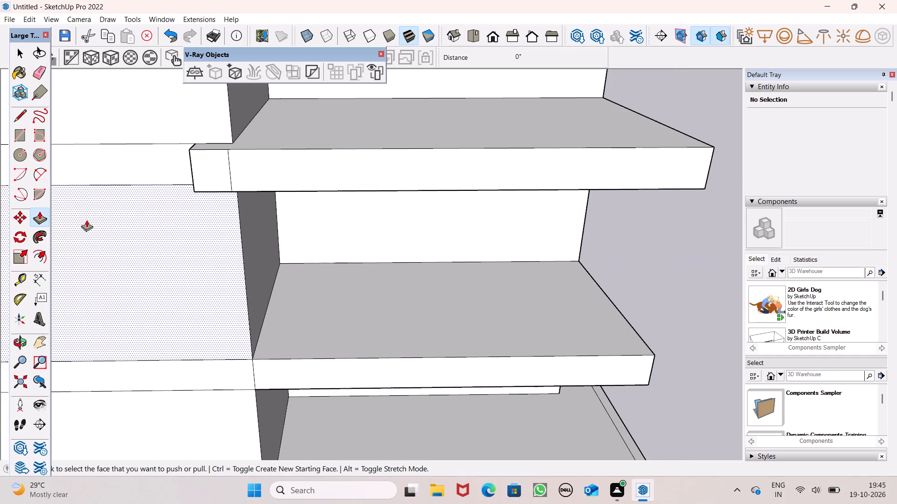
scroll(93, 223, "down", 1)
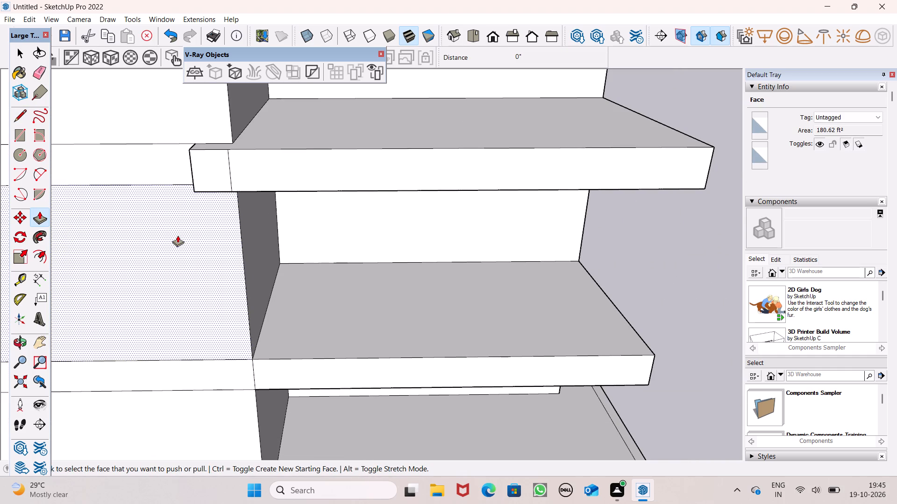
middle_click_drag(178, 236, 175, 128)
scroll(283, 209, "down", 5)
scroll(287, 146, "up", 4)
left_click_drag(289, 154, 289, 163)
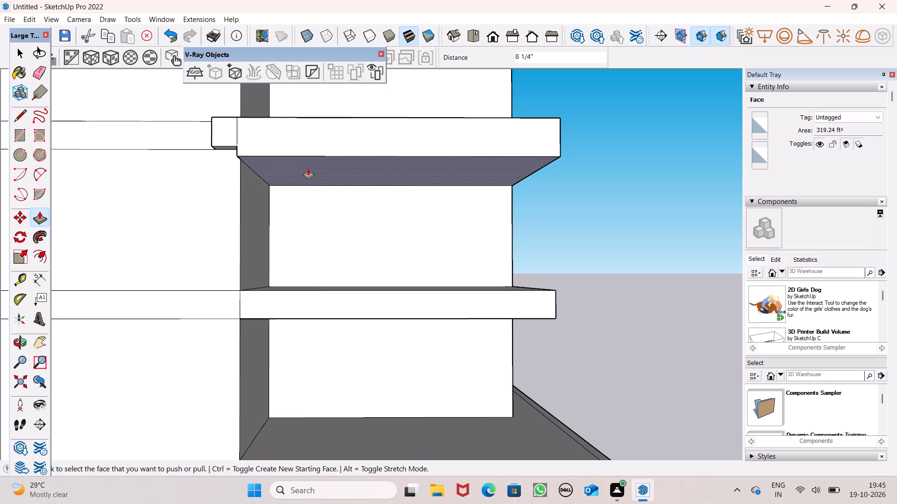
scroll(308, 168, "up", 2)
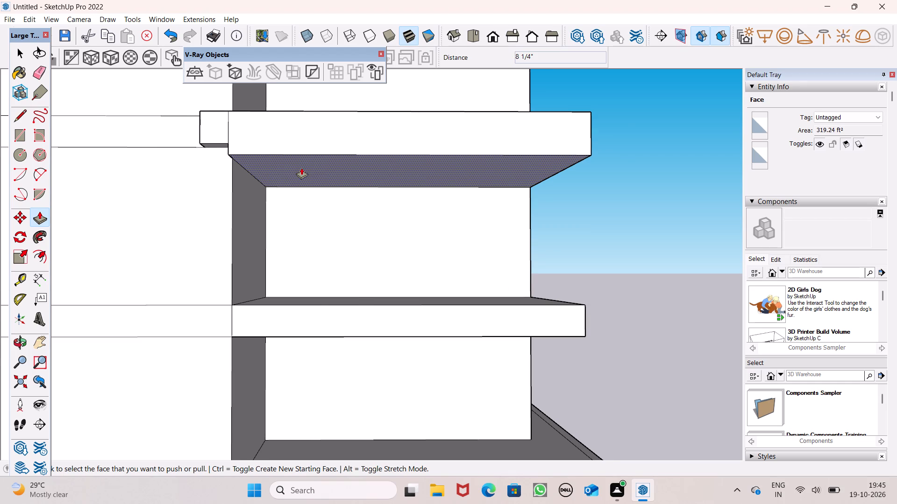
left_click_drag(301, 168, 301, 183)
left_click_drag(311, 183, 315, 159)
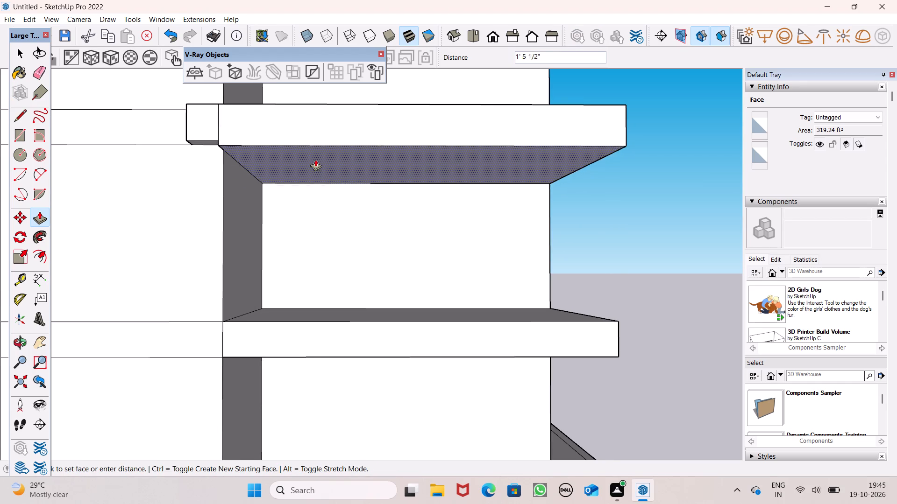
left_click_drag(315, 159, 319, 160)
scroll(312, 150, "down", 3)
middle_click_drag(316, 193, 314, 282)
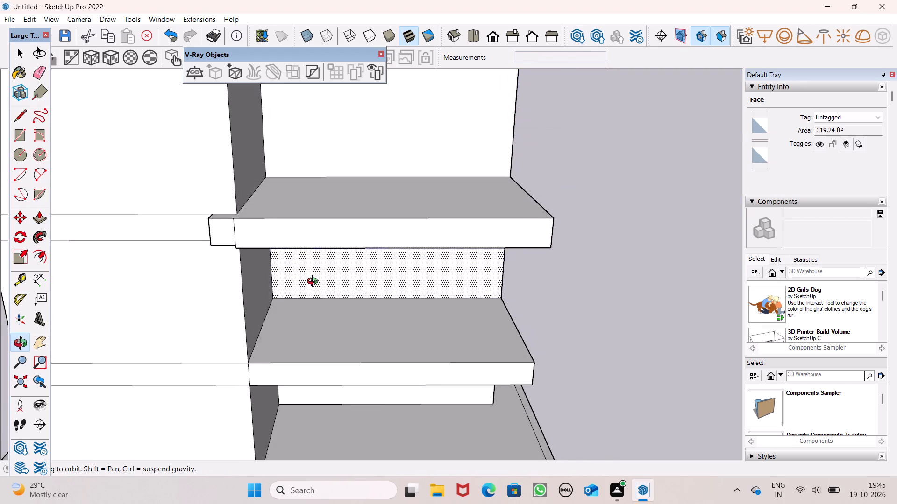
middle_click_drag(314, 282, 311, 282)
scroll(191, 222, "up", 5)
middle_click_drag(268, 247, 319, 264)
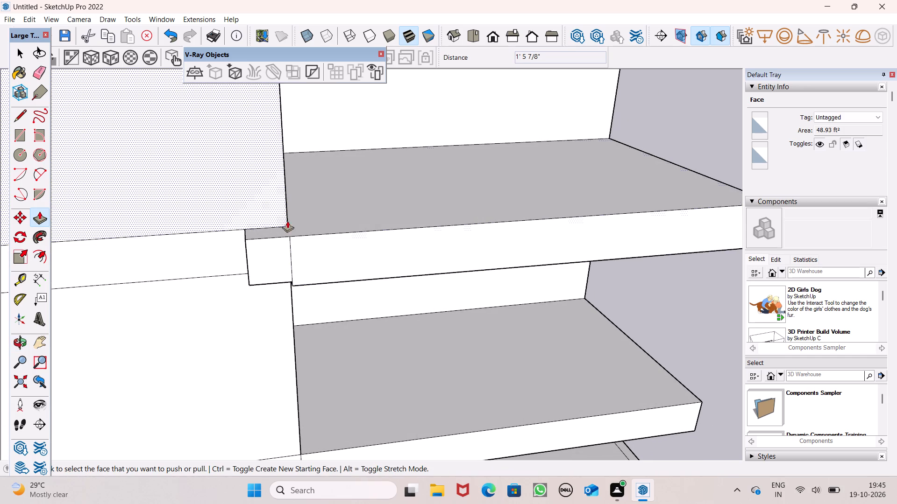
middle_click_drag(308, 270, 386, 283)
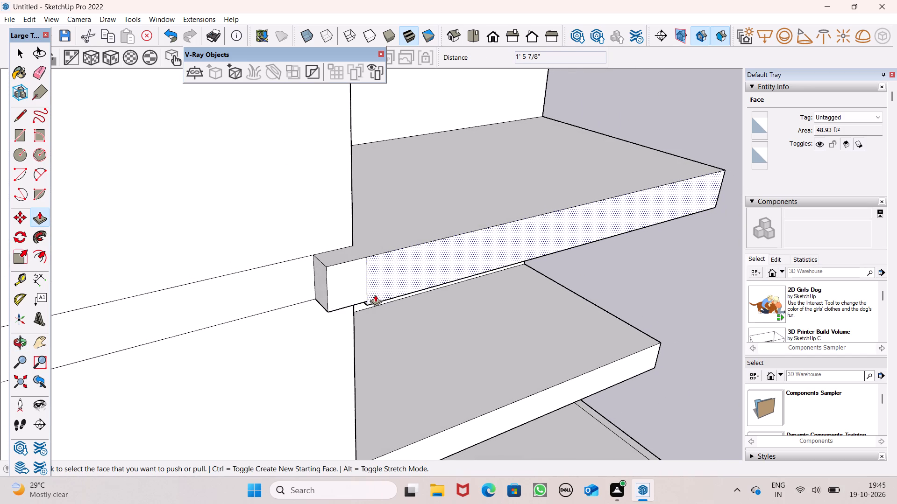
Undo the second slab's underside changes, drawn lines, sideways extension and forward projection, back to the slab flush with the block's front.
key("ctrl+z")
key("ctrl+z")
key("ctrl+z")
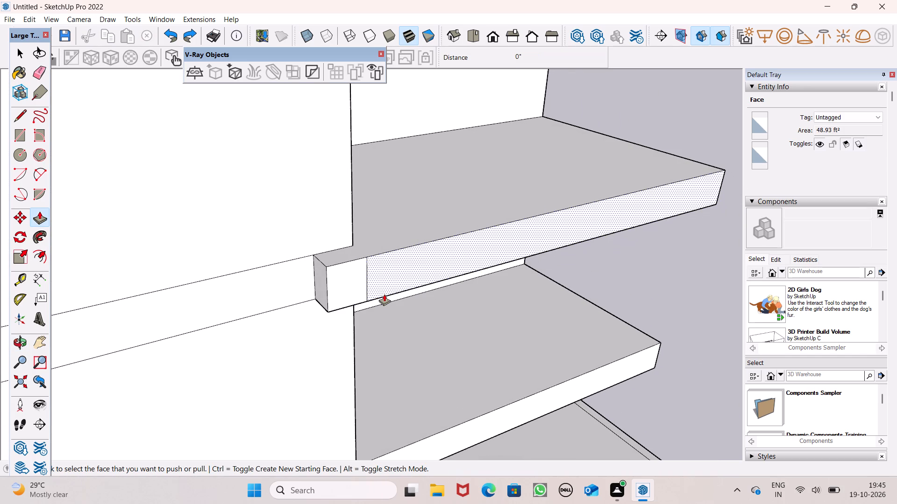
key("ctrl+z")
key("ctrl+z")
key("ctrl+z")
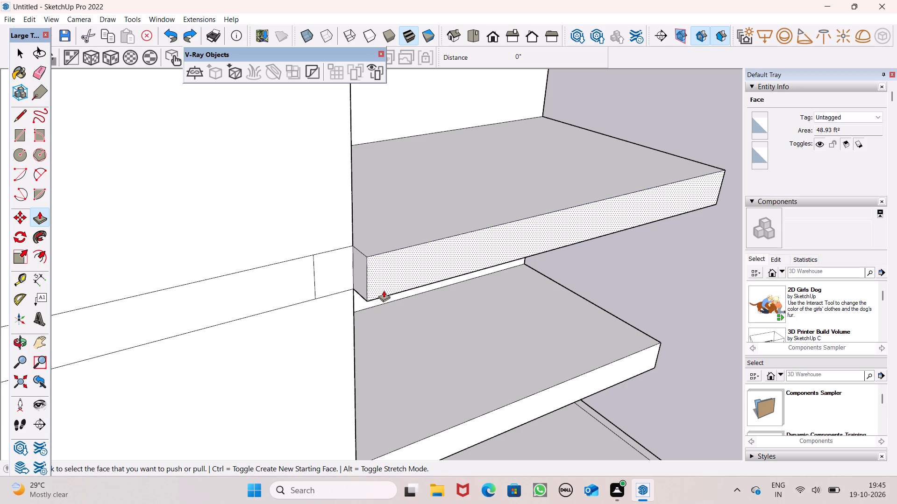
key("ctrl+z")
key("ctrl+z")
Push/Pull the second slab's underside downward past the block's floor band in two pulls, the first about 7 1/4".
middle_click_drag(361, 288, 359, 289)
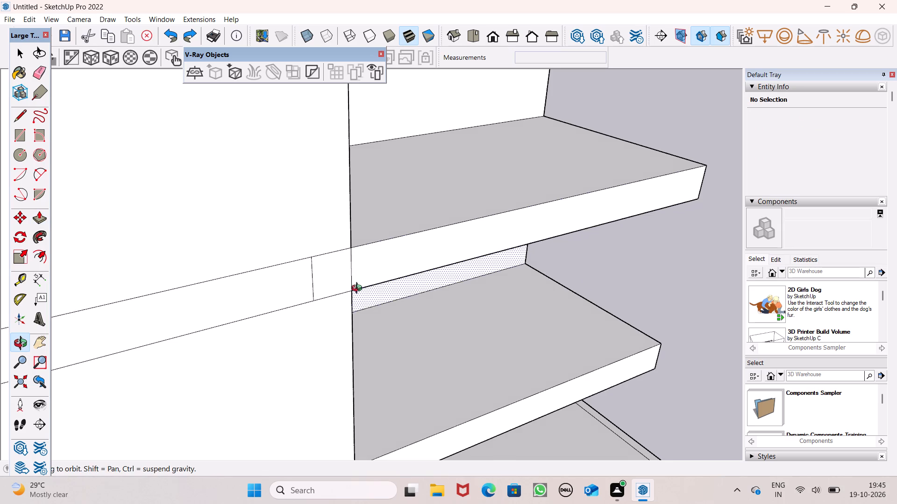
middle_click_drag(359, 289, 242, 211)
middle_click_drag(260, 208, 280, 155)
scroll(242, 228, "down", 2)
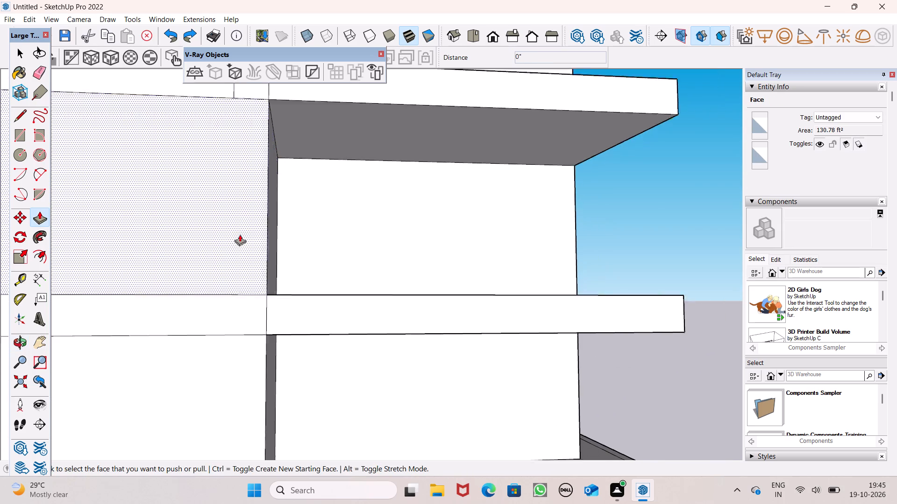
scroll(240, 234, "down", 2)
scroll(309, 71, "up", 3)
scroll(287, 106, "up", 4)
left_click_drag(274, 164, 273, 172)
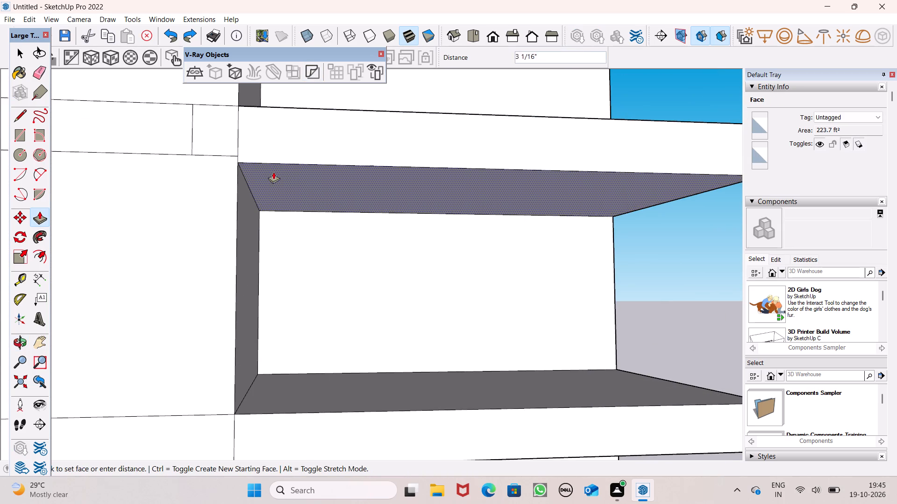
left_click_drag(273, 172, 272, 178)
scroll(281, 162, "down", 1)
scroll(78, 223, "down", 4)
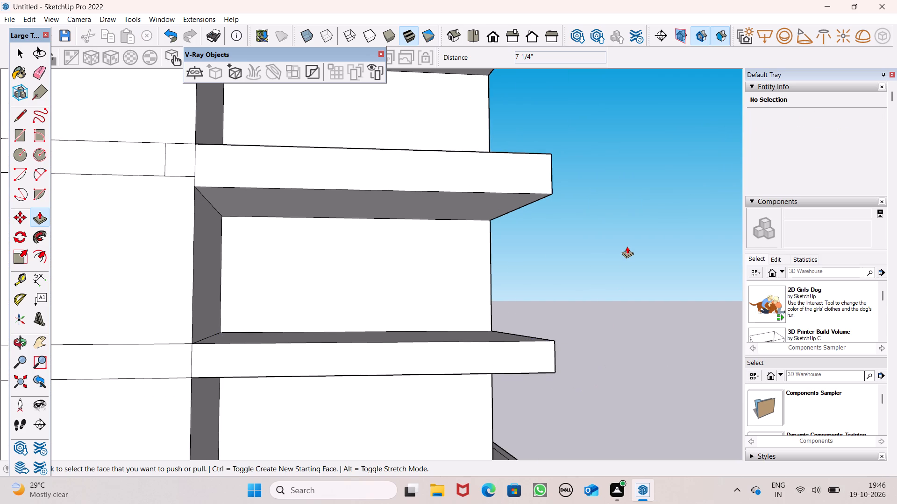
left_click(437, 204)
key("space")
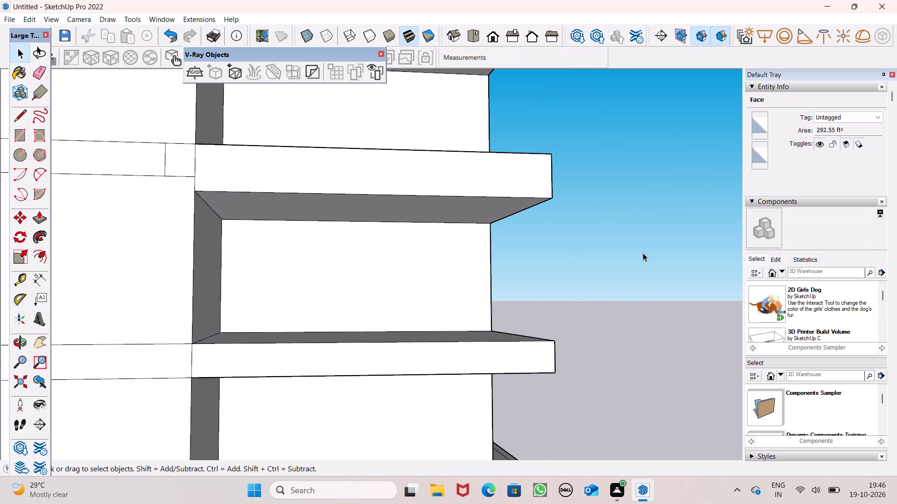
left_click(644, 253)
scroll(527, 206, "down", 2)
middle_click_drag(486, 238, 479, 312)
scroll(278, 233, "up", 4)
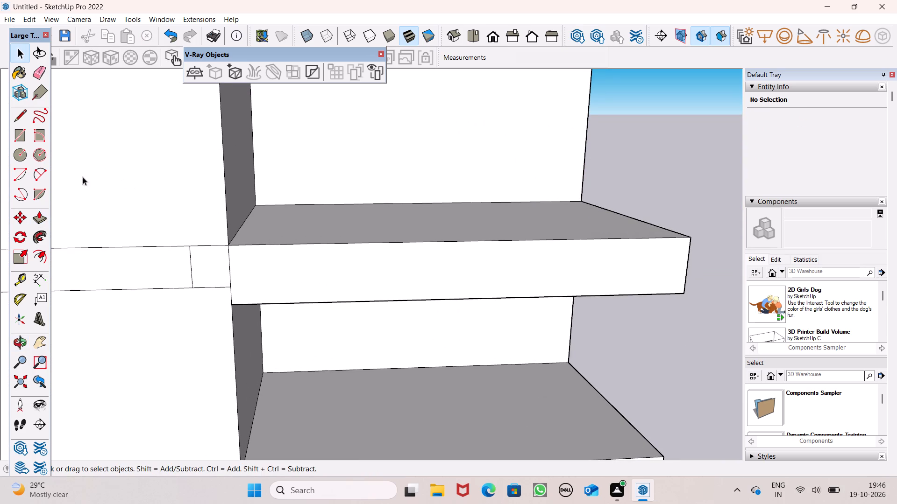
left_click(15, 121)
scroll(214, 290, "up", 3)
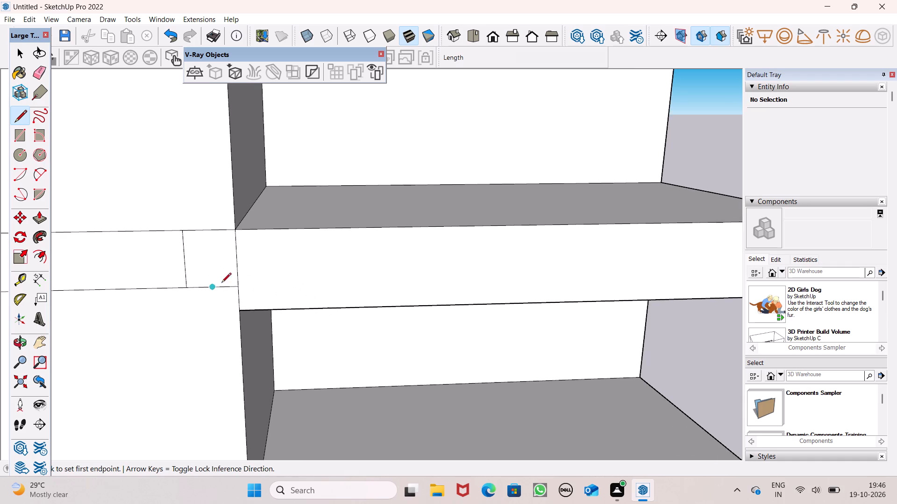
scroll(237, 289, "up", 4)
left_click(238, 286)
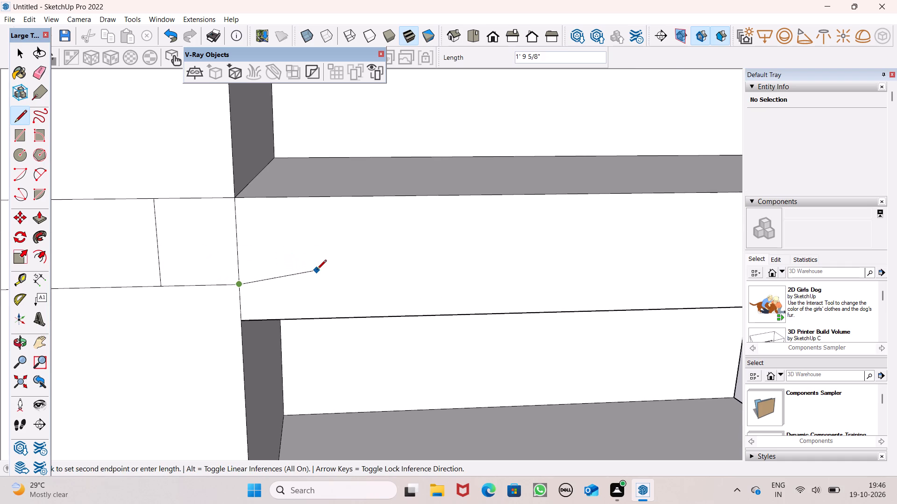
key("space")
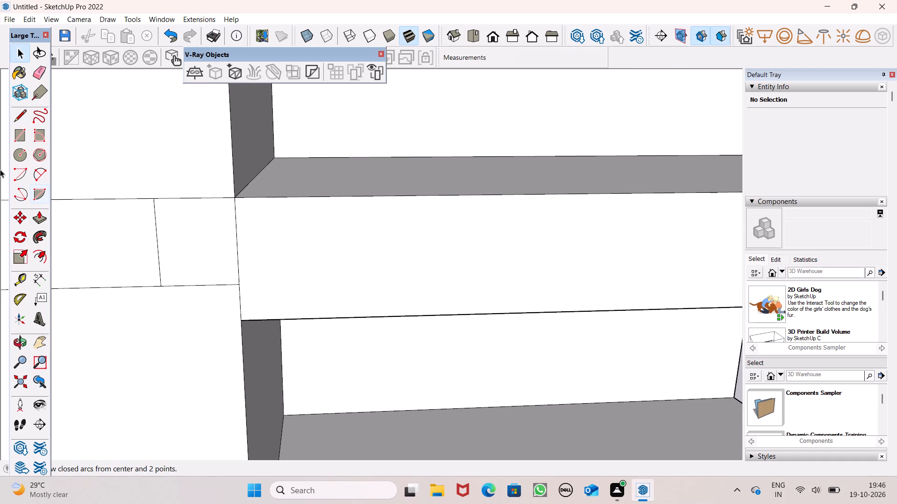
Draw a 22' 4 7/16" line lengthwise across the second slab's front face, from the midpoint of its block-side edge to the far edge.
left_click(17, 114)
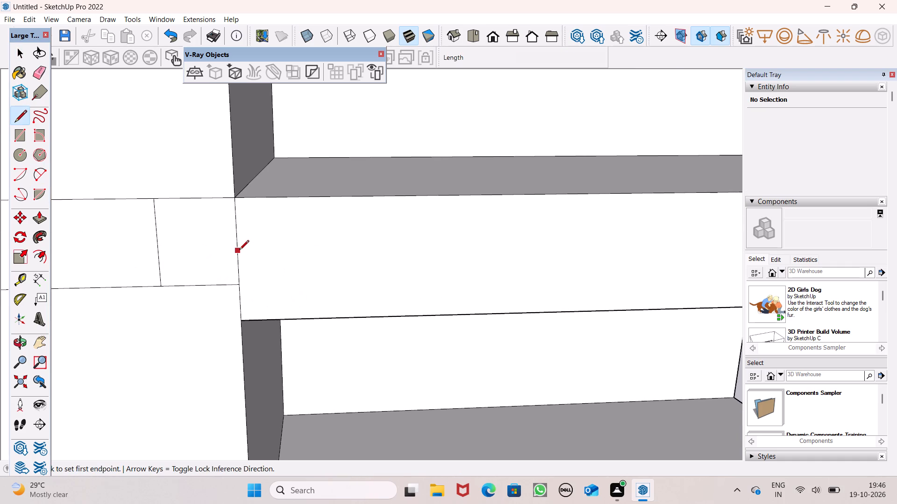
left_click(239, 251)
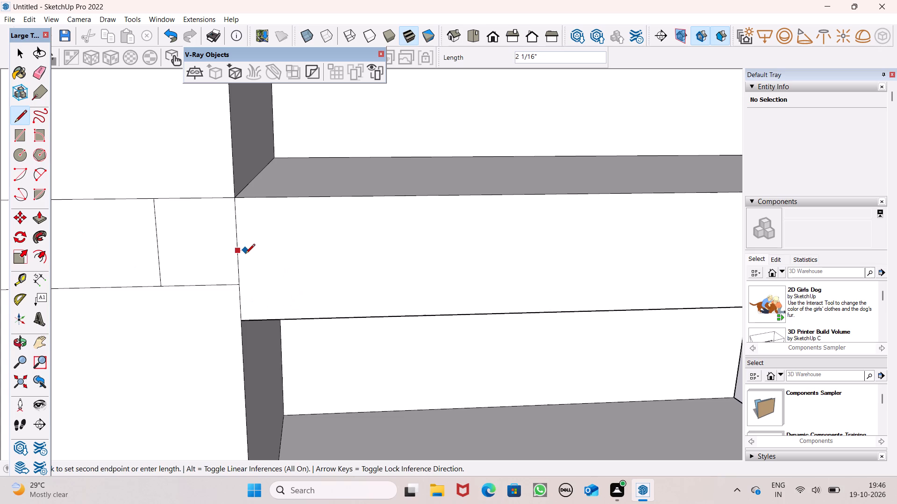
scroll(245, 254, "down", 4)
scroll(335, 234, "down", 4)
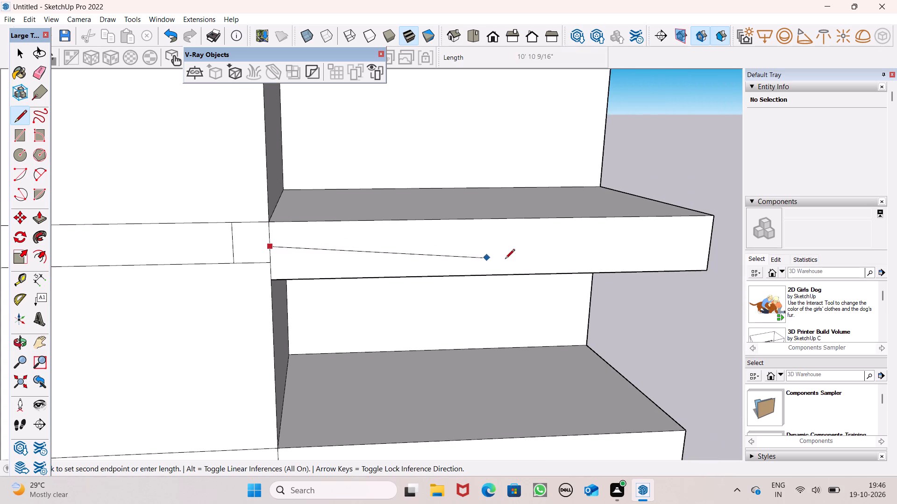
left_click(709, 237)
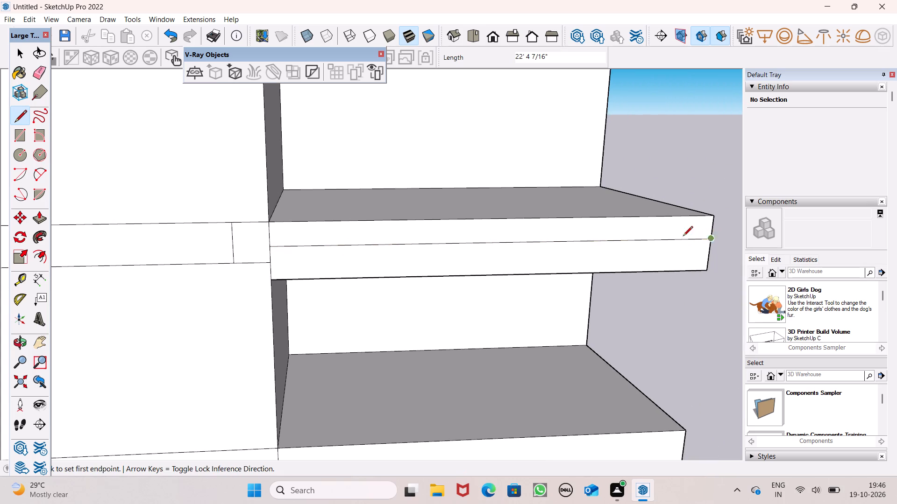
Push/Pull the upper strip of the second slab's front face outward about 9 1/2".
left_click(41, 219)
scroll(198, 224, "down", 2)
middle_click_drag(261, 278, 344, 369)
scroll(331, 330, "down", 3)
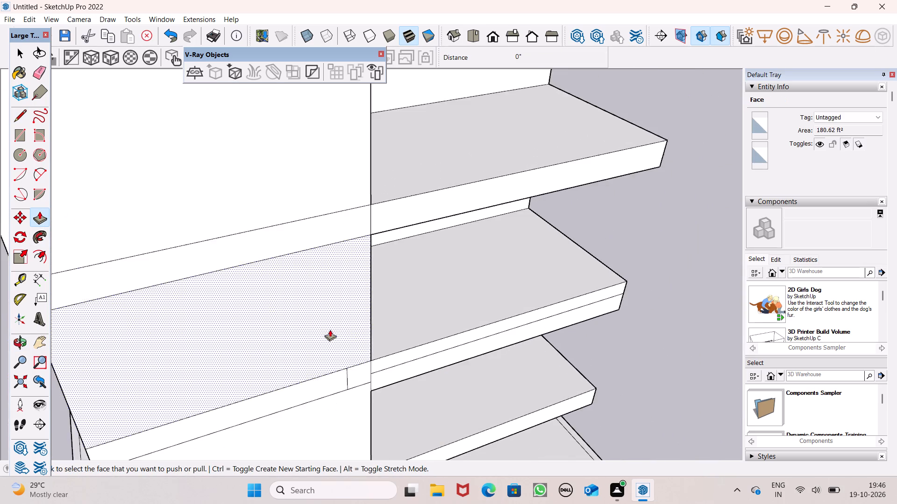
scroll(402, 414, "up", 6)
scroll(347, 273, "up", 3)
left_click_drag(339, 321, 348, 329)
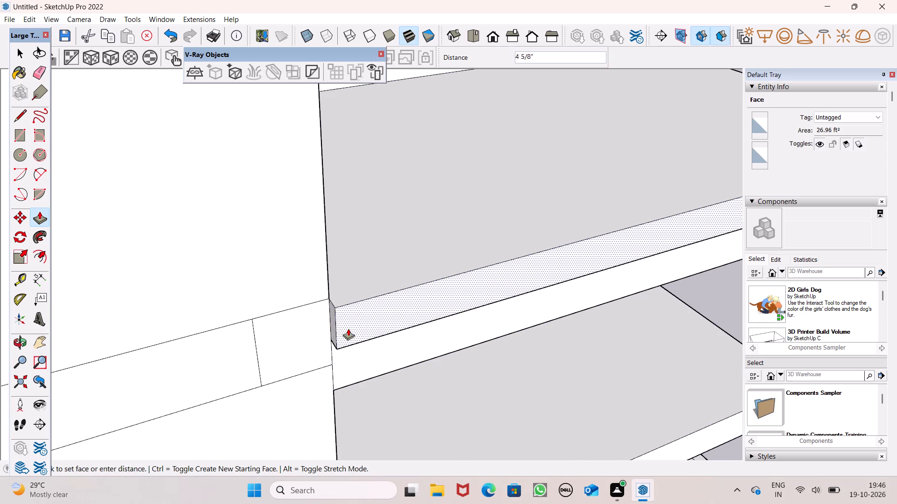
left_click_drag(348, 329, 350, 332)
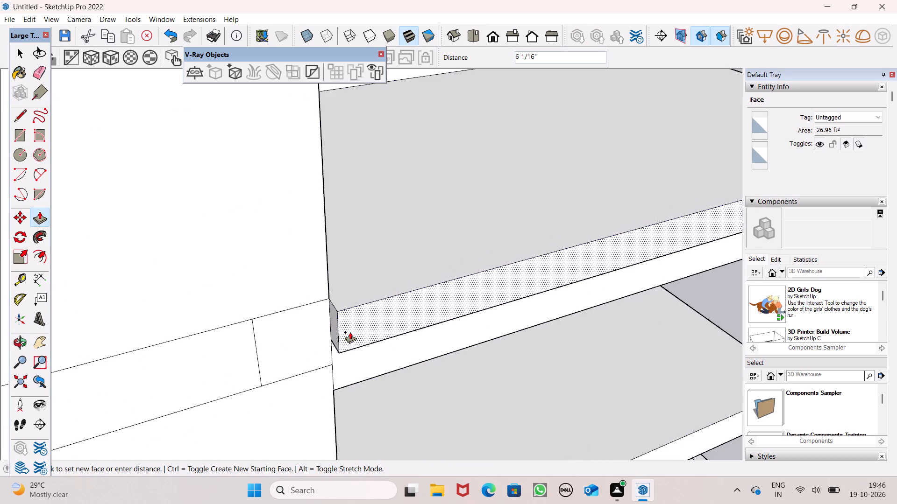
left_click_drag(350, 332, 352, 340)
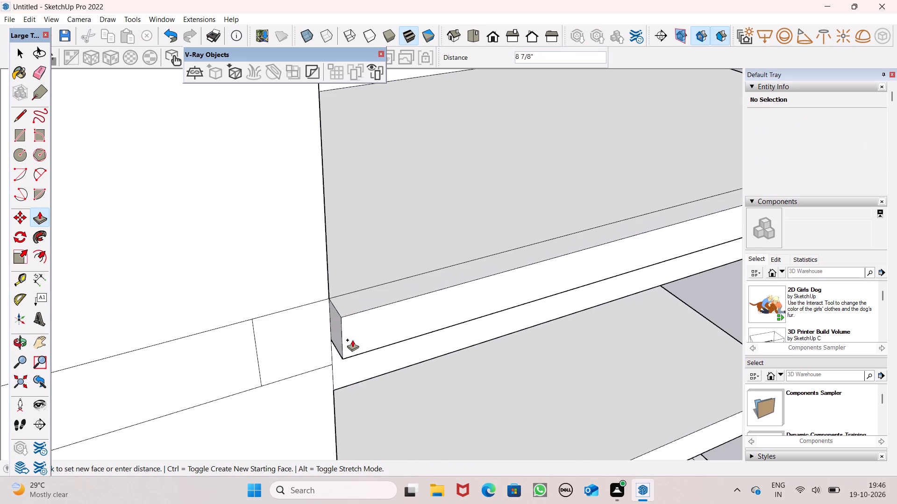
left_click_drag(352, 340, 353, 341)
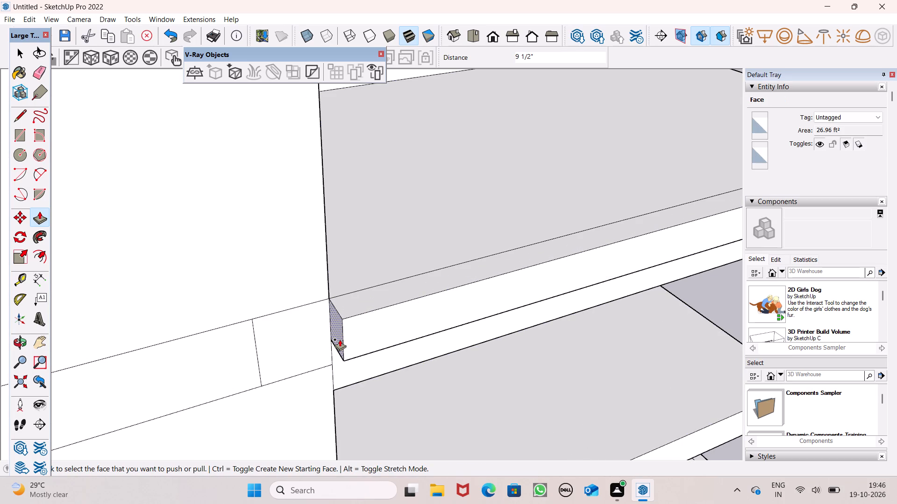
Push/Pull the projecting strip's exposed end about 1' 6 15/16" sideways across the block's floor band, up to the vertical line.
left_click_drag(340, 339, 270, 351)
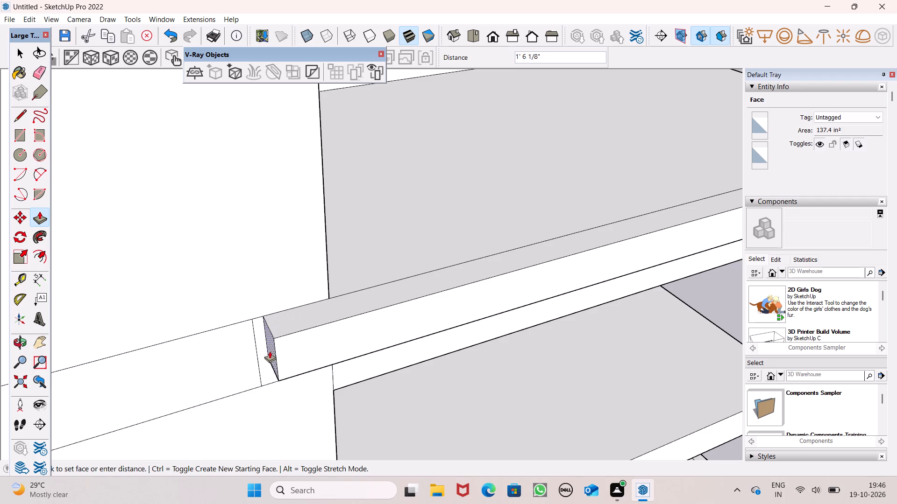
left_click_drag(270, 351, 269, 351)
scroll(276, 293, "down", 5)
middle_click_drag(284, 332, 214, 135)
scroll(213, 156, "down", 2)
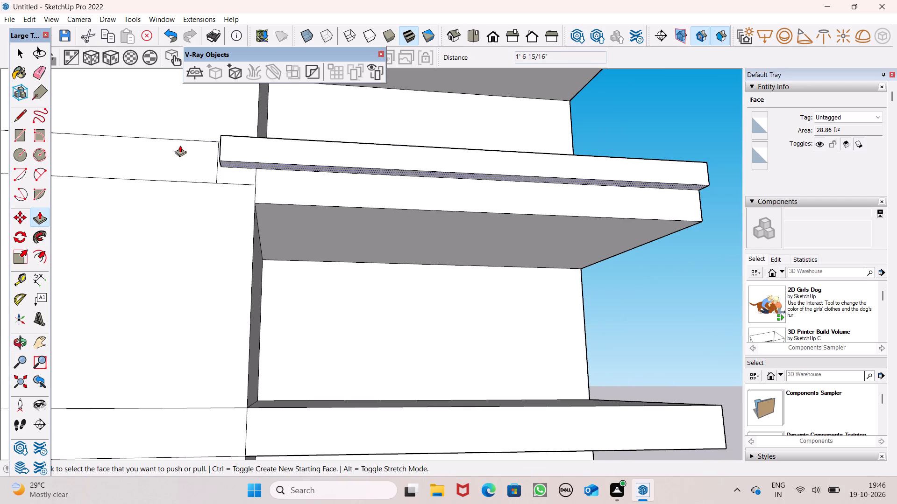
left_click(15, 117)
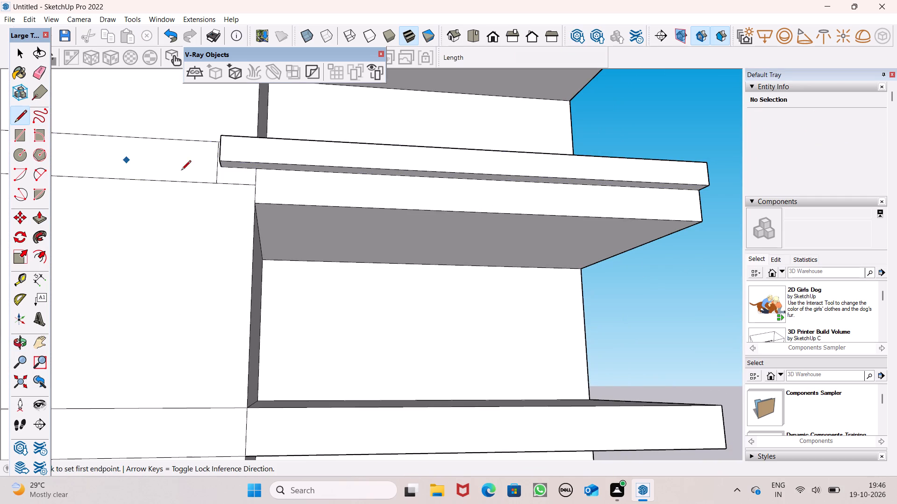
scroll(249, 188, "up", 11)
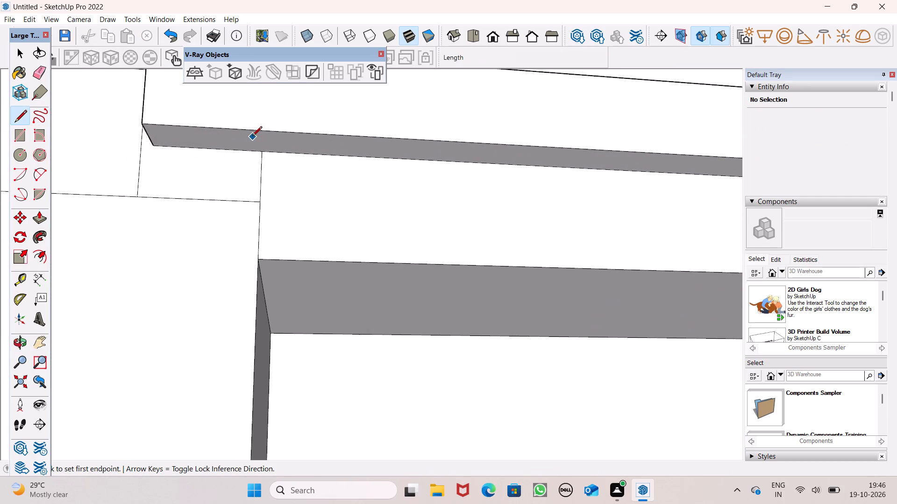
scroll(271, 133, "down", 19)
Push/Pull the underside of the lowest balcony slab downward about 10 9/16", past the block's floor band.
middle_click_drag(273, 177, 157, 299)
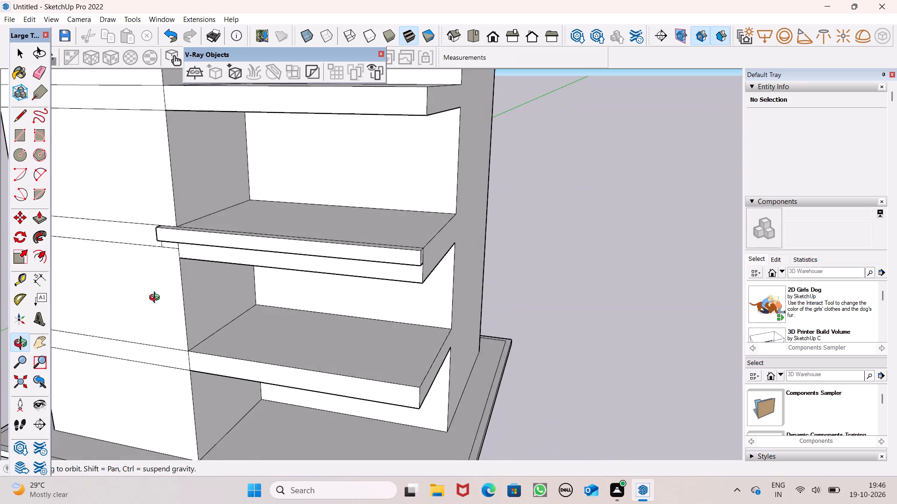
middle_click_drag(157, 299, 157, 300)
middle_click_drag(186, 398, 257, 360)
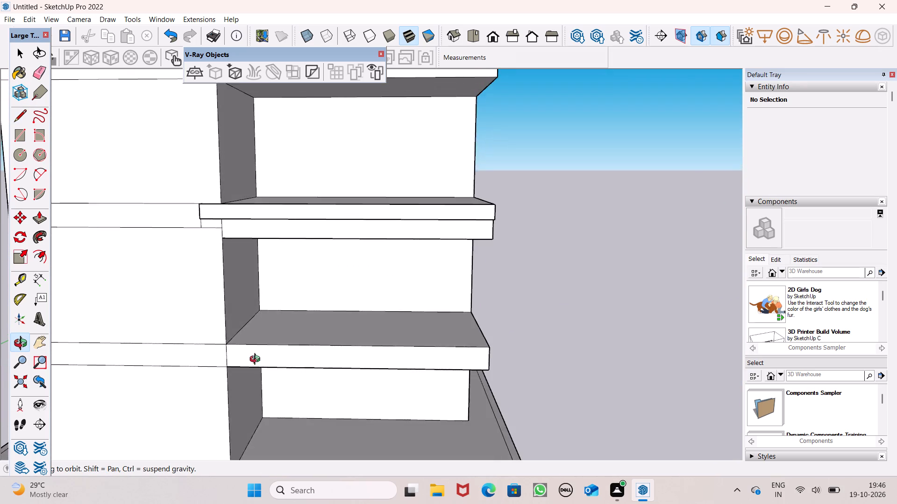
middle_click_drag(257, 360, 267, 270)
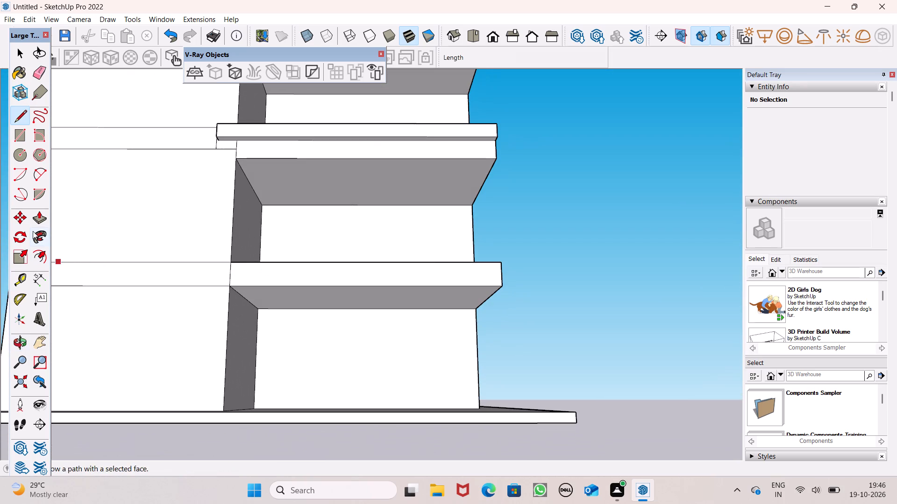
left_click(39, 226)
scroll(310, 370, "up", 3)
left_click_drag(298, 271, 295, 277)
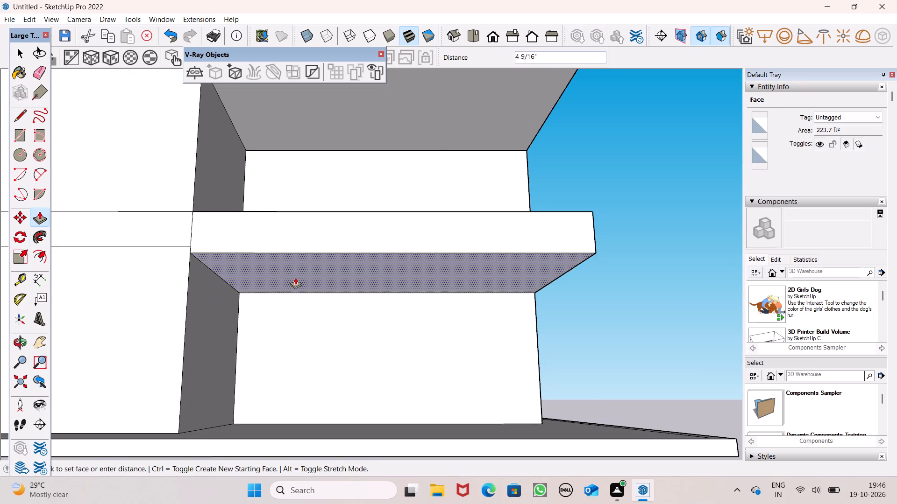
left_click_drag(295, 277, 293, 284)
scroll(290, 306, "down", 1)
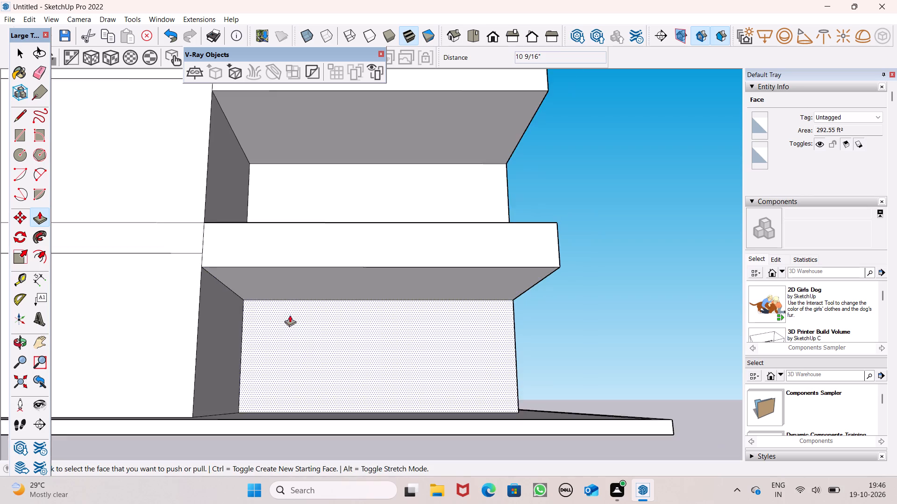
scroll(290, 315, "down", 1)
middle_click_drag(307, 347, 304, 392)
key("space")
Draw a 22' 4 7/16" line lengthwise across the lowest slab's front face, from the midpoint of its block-side edge to the far edge.
scroll(662, 269, "down", 1)
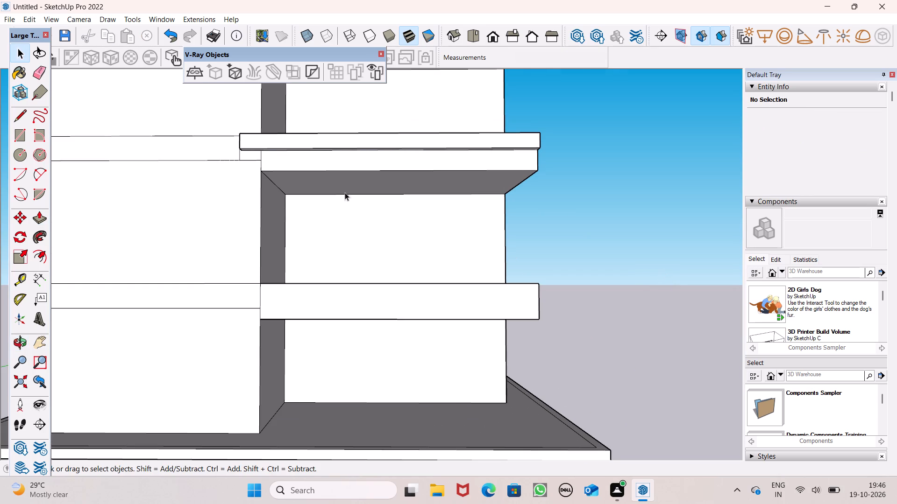
left_click(23, 122)
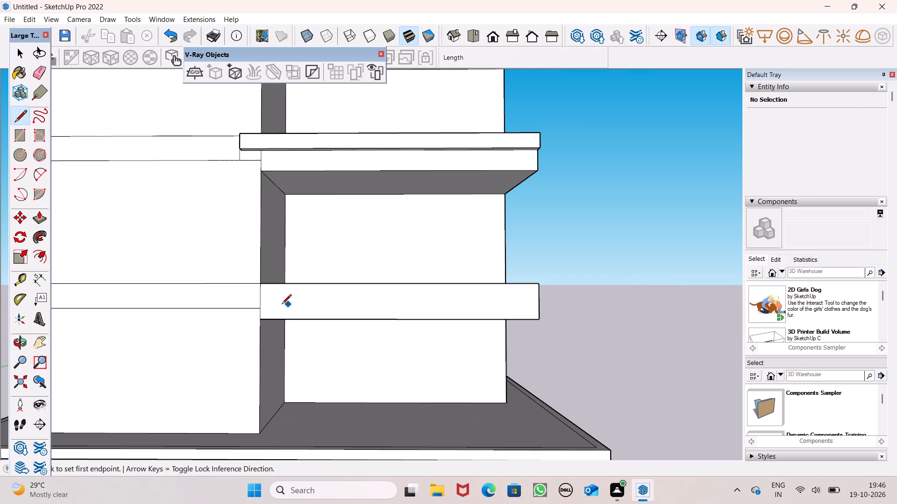
scroll(273, 305, "up", 5)
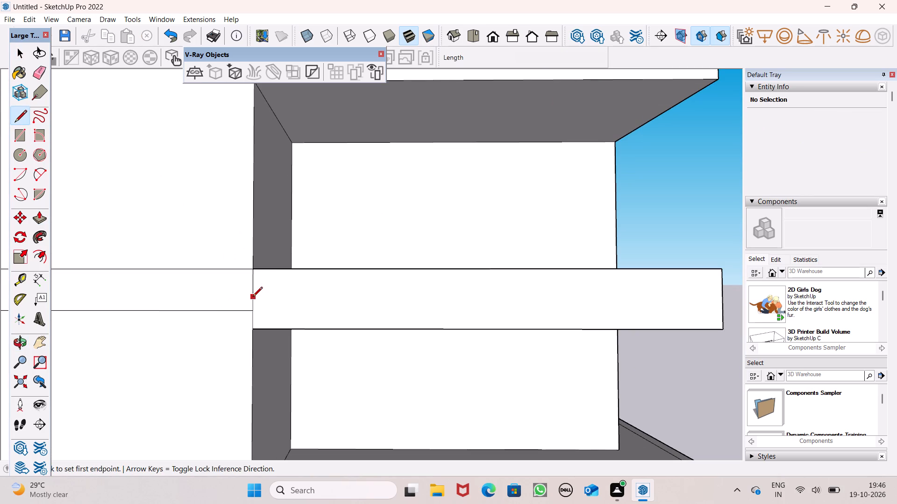
left_click(251, 297)
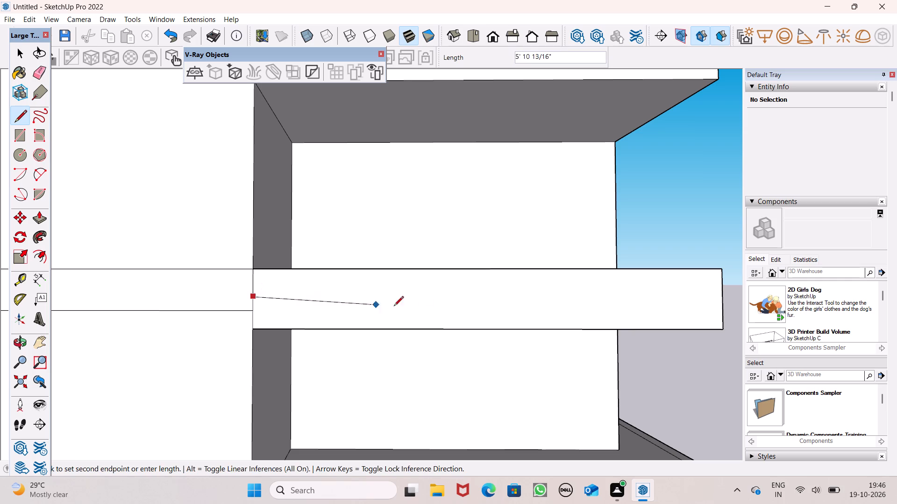
left_click(722, 292)
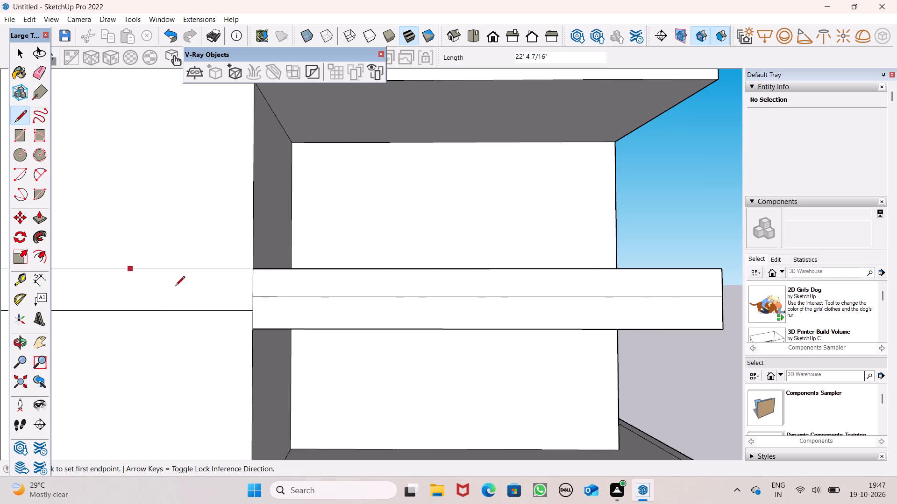
key("space")
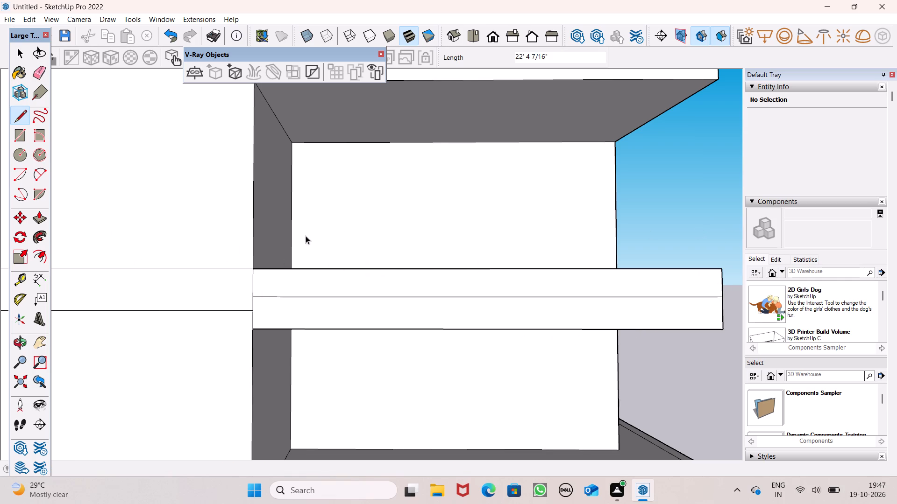
Push/Pull the upper strip of the lowest slab's front face outward 9 1/2", in line with the projecting strip above.
left_click(33, 219)
scroll(513, 308, "down", 4)
middle_click_drag(580, 372, 662, 503)
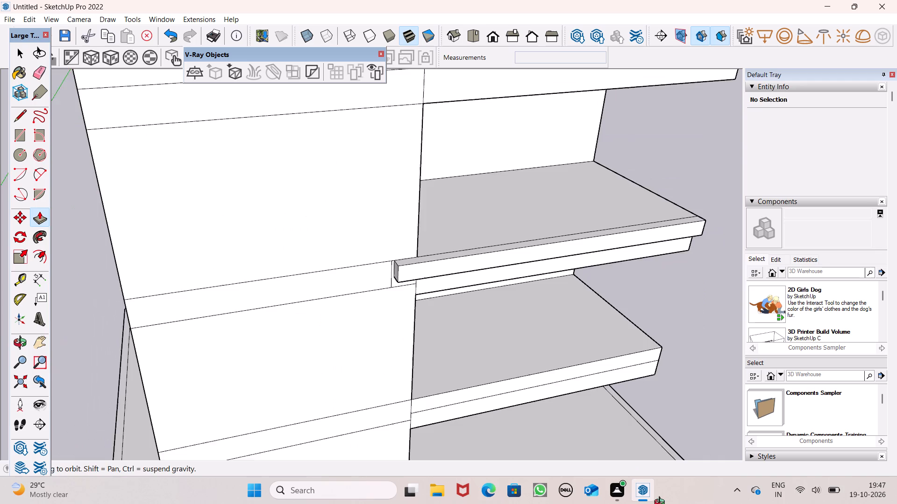
middle_click_drag(662, 503, 663, 501)
scroll(509, 425, "up", 3)
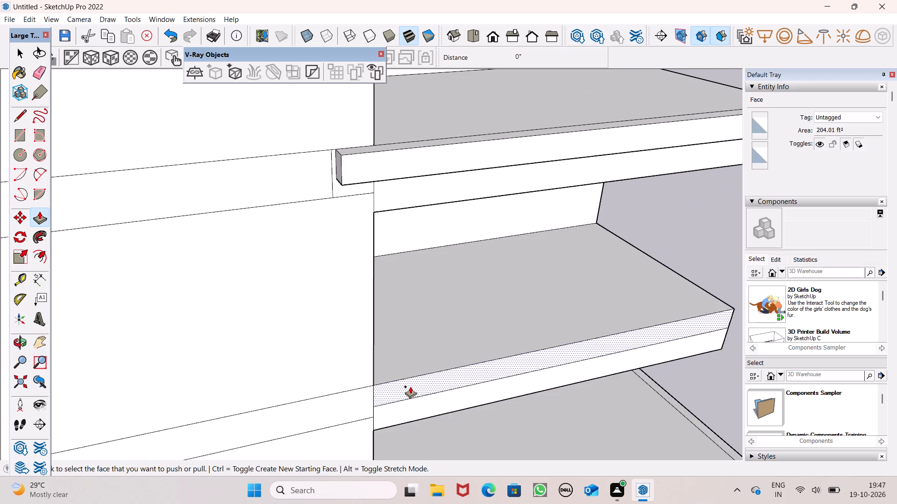
left_click_drag(410, 387, 334, 315)
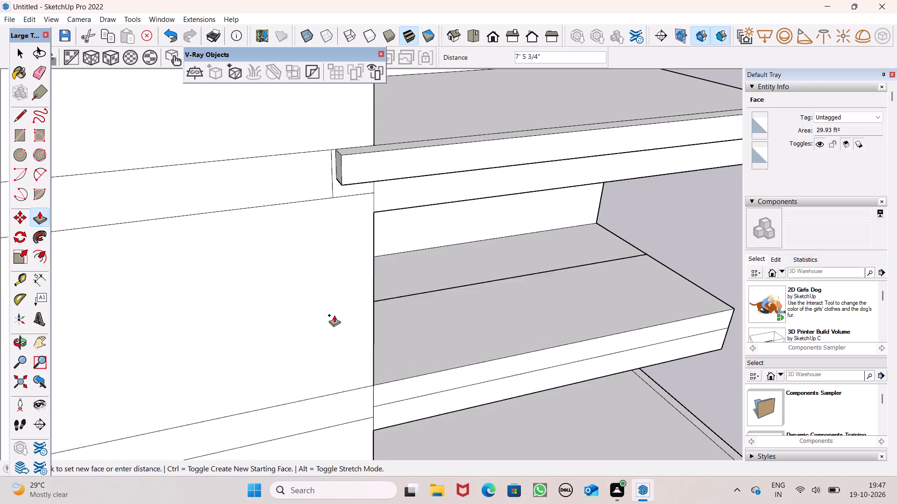
left_click_drag(334, 315, 406, 167)
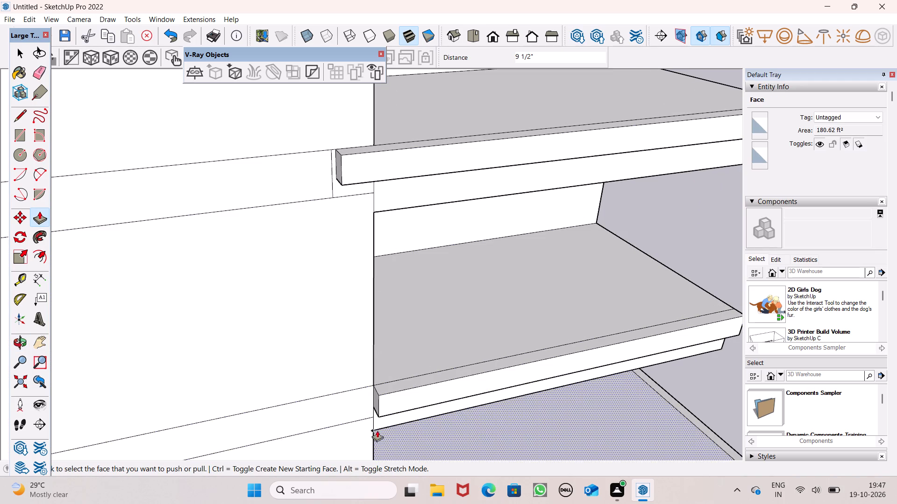
Push/Pull the exposed end of the lowest slab's projecting strip about 1' 4 3/8" sideways across the block's floor band.
middle_click_drag(377, 430, 434, 408)
scroll(422, 389, "up", 4)
scroll(427, 403, "down", 6)
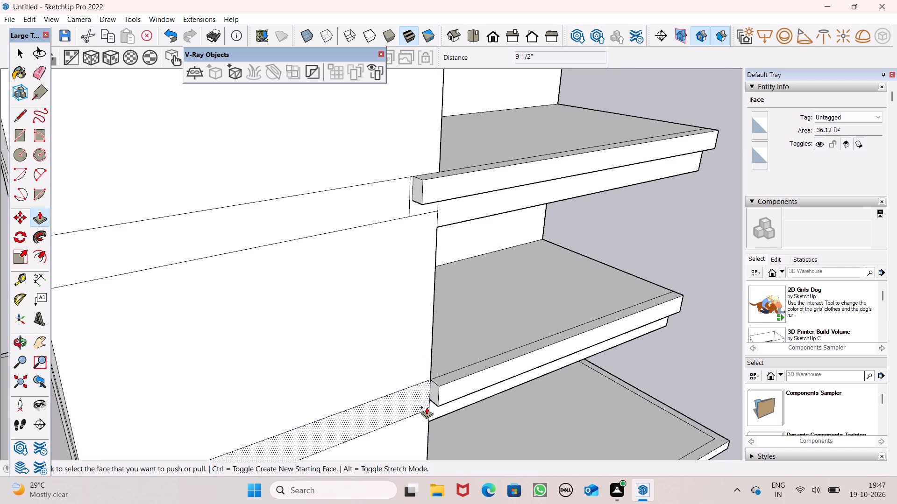
left_click_drag(435, 392, 435, 394)
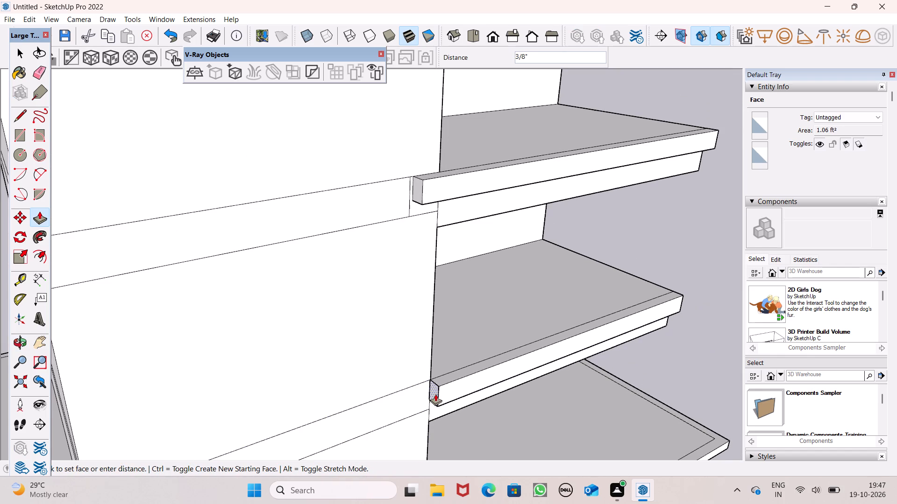
left_click_drag(435, 394, 416, 400)
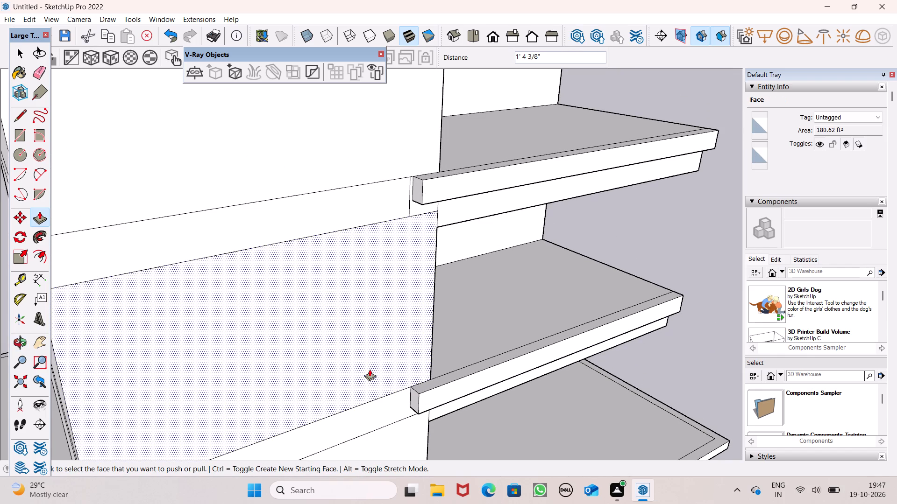
scroll(370, 369, "down", 2)
middle_click_drag(394, 398, 229, 325)
key("space")
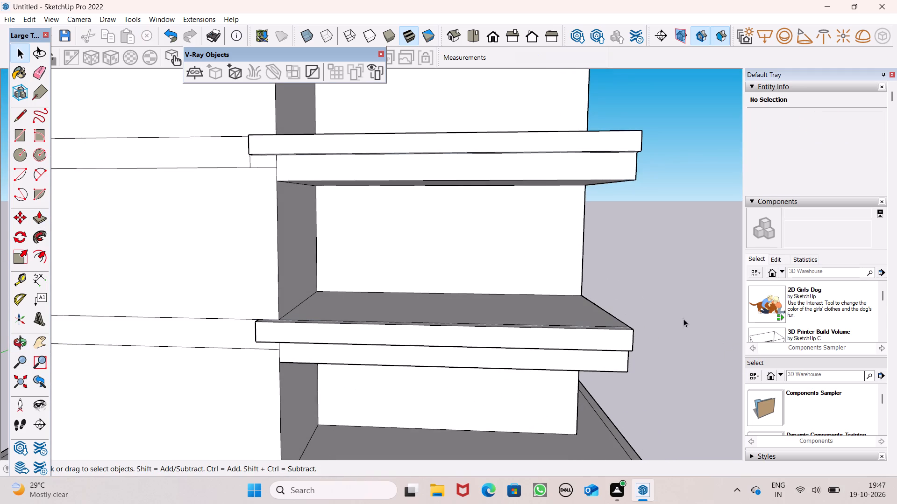
left_click(682, 315)
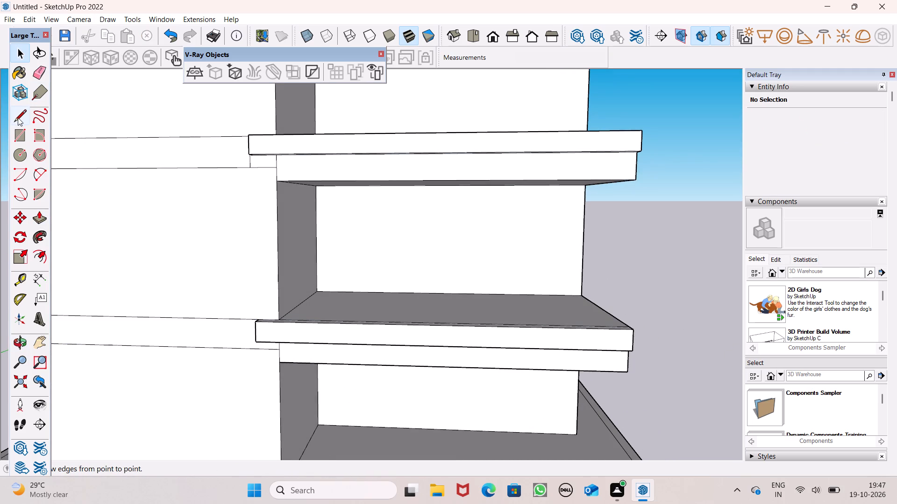
Draw a short line across the underside of the second slab's projecting strip, in line with the block's vertical corner edge.
left_click(18, 115)
middle_click_drag(177, 124, 191, 65)
scroll(206, 231, "down", 1)
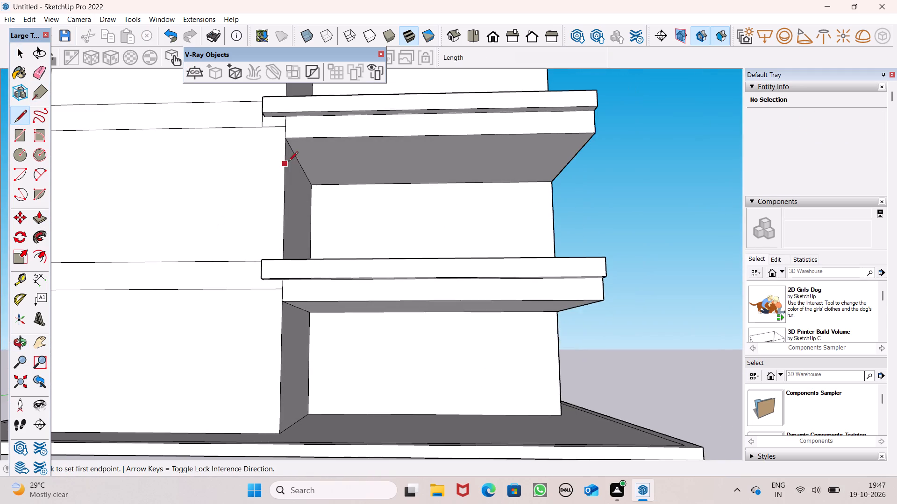
scroll(291, 142, "up", 7)
scroll(276, 96, "up", 4)
scroll(274, 176, "down", 7)
scroll(273, 135, "up", 5)
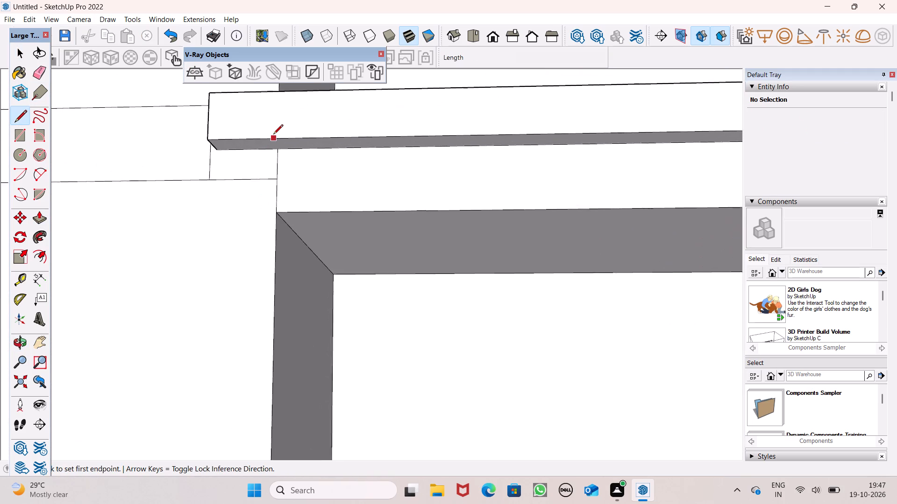
scroll(273, 135, "up", 14)
left_click(280, 142)
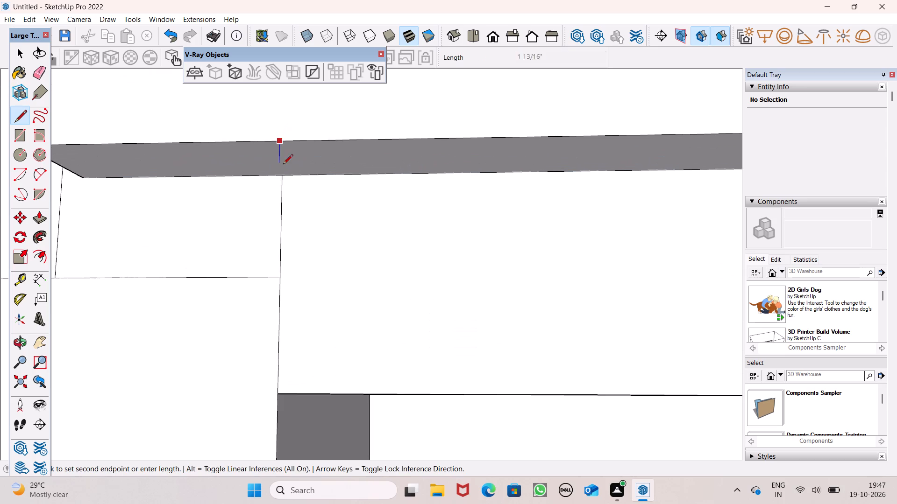
left_click(283, 180)
key("space")
scroll(292, 150, "down", 14)
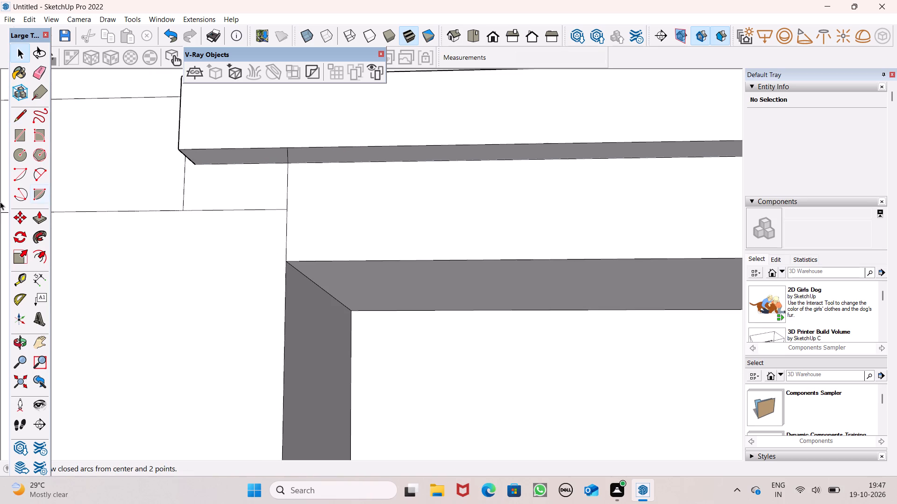
Push/Pull the underside of the second strip's side extension down to the lowest slab's strip in successive pulls, the last about 5' 1 11/16".
left_click(44, 221)
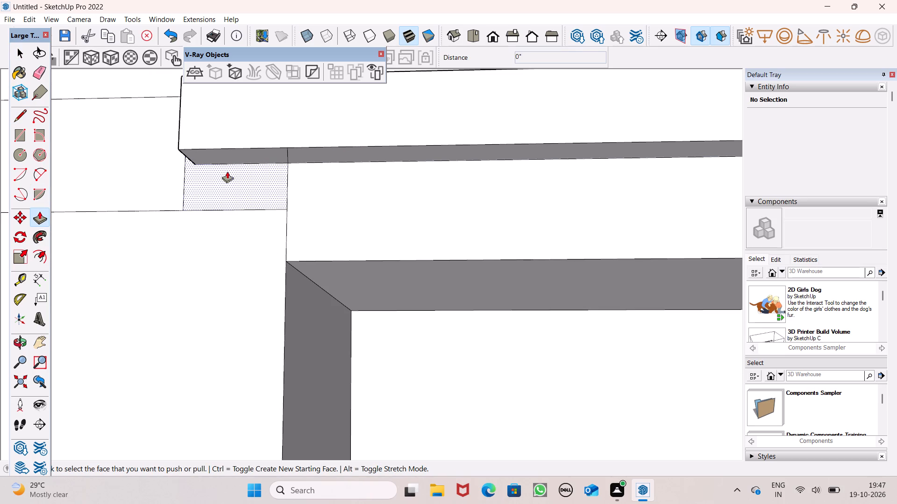
left_click_drag(234, 158, 224, 431)
left_click_drag(249, 202, 249, 235)
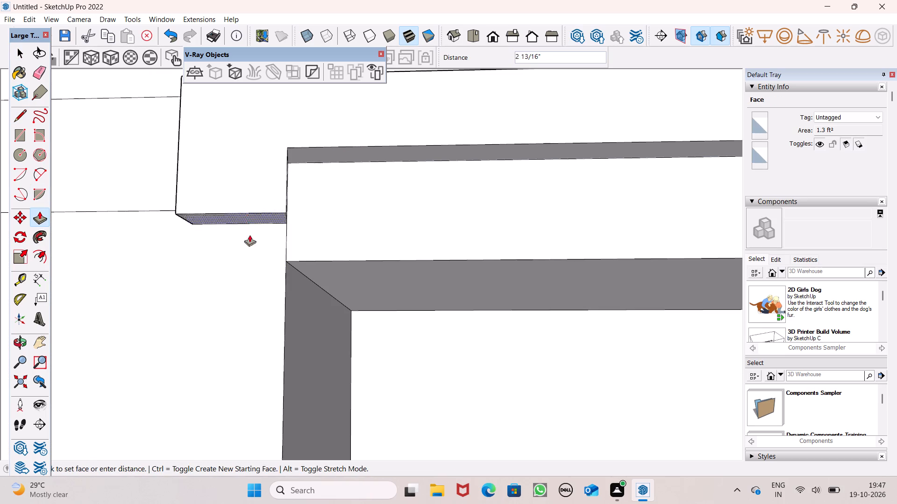
left_click_drag(249, 235, 223, 503)
scroll(319, 125, "down", 18)
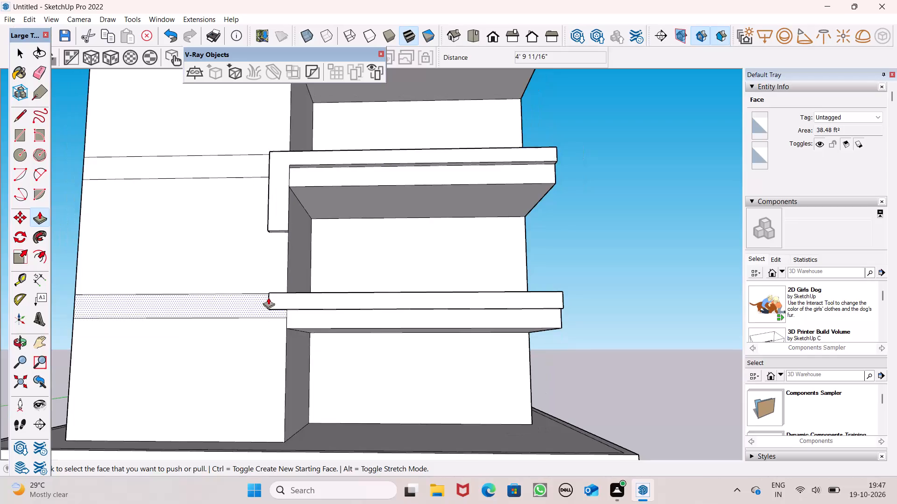
middle_click_drag(268, 299, 273, 208)
scroll(281, 154, "up", 7)
left_click_drag(285, 165, 279, 220)
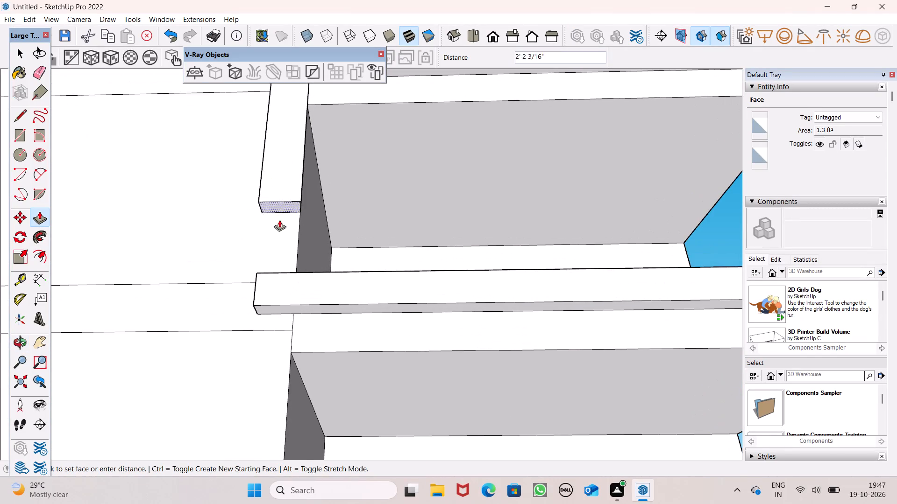
left_click_drag(279, 220, 279, 274)
Push/Pull the outer side of the vertical leg inward 2 9/16", flush with the end of the lowest slab's projecting strip.
scroll(322, 243, "down", 6)
middle_click_drag(328, 287, 395, 414)
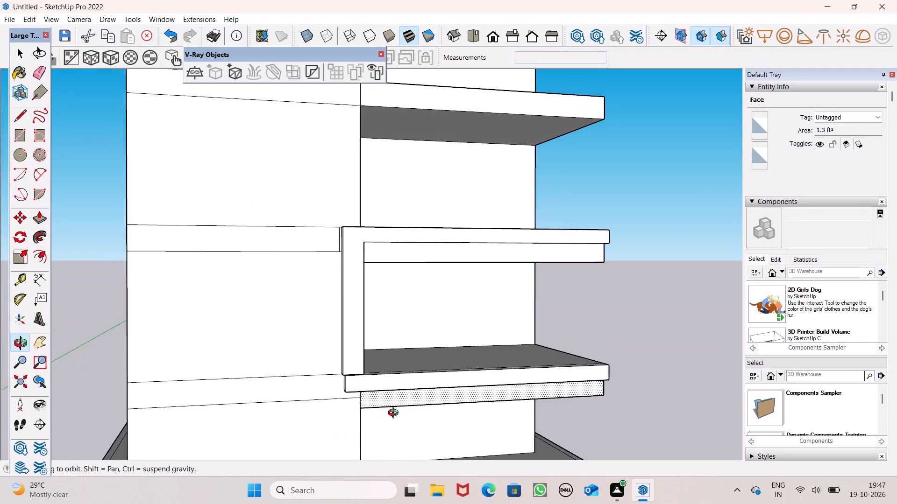
middle_click_drag(395, 414, 422, 446)
scroll(388, 413, "up", 7)
middle_click_drag(370, 414, 402, 433)
scroll(410, 413, "up", 6)
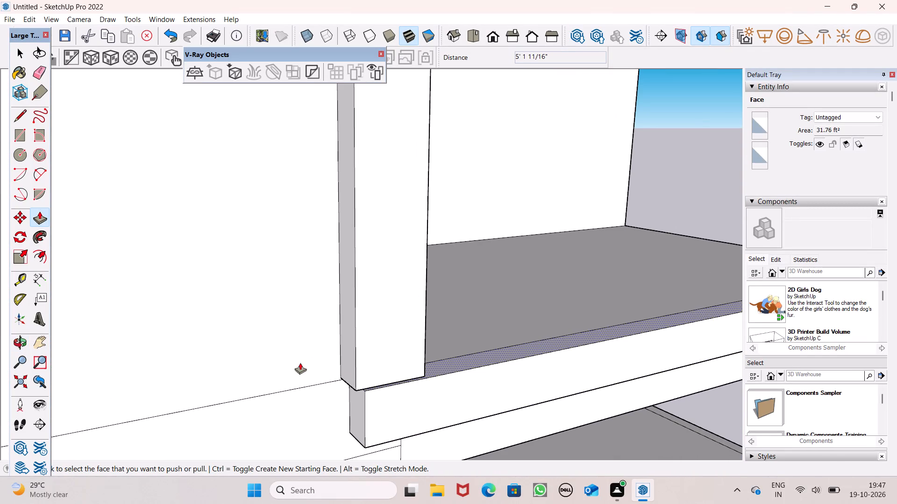
left_click_drag(350, 378, 359, 397)
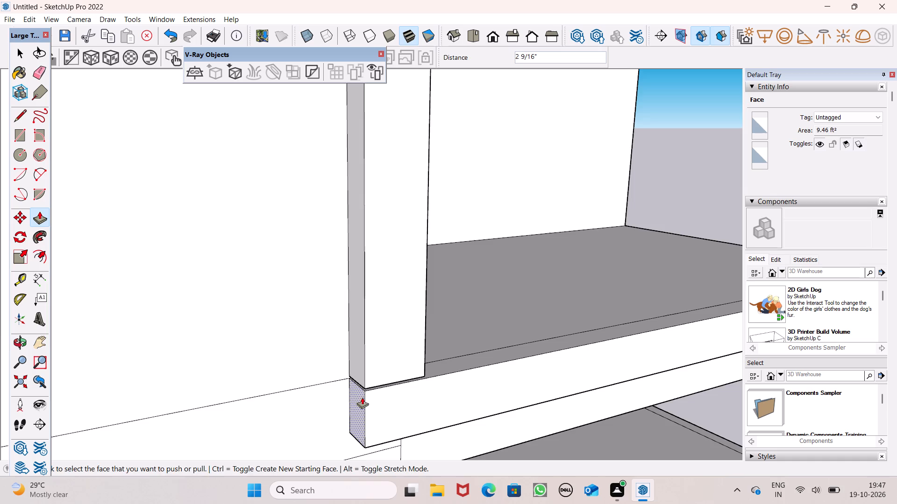
middle_click_drag(364, 404, 468, 313)
scroll(458, 329, "up", 6)
scroll(402, 360, "up", 6)
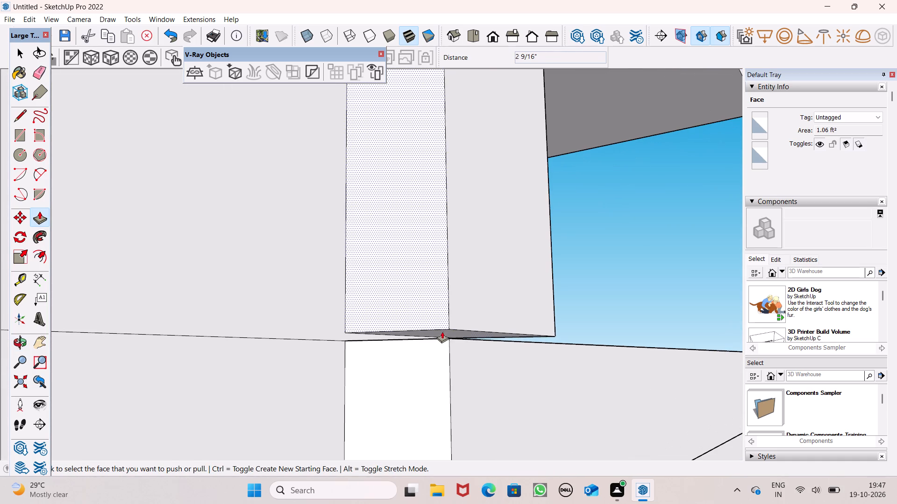
Push/Pull the underside of the vertical leg down 5/8" to meet the lowest slab's projecting strip.
left_click_drag(441, 334, 441, 342)
Push/Pull the underside of the second slab's projecting strip down about 3 5/8" between the leg and the strip's free end.
scroll(418, 316, "down", 20)
scroll(418, 316, "down", 2)
middle_click_drag(387, 320, 368, 360)
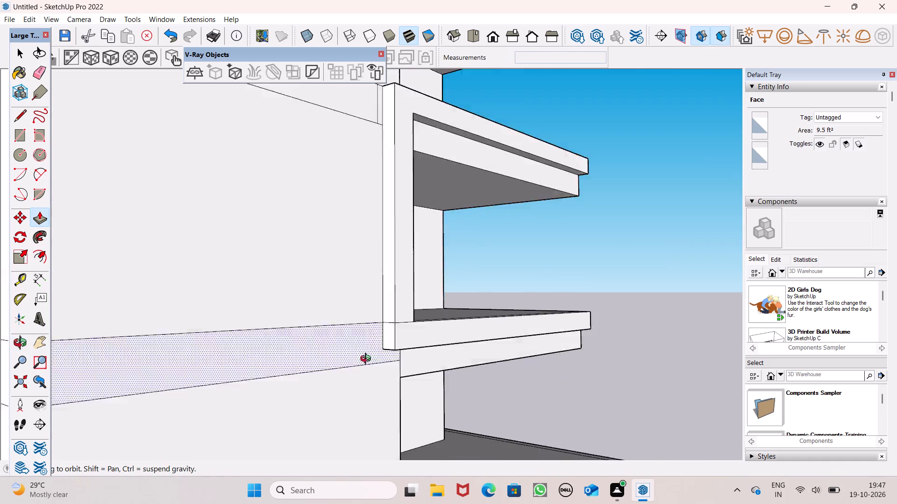
middle_click_drag(368, 360, 225, 416)
scroll(209, 327, "down", 3)
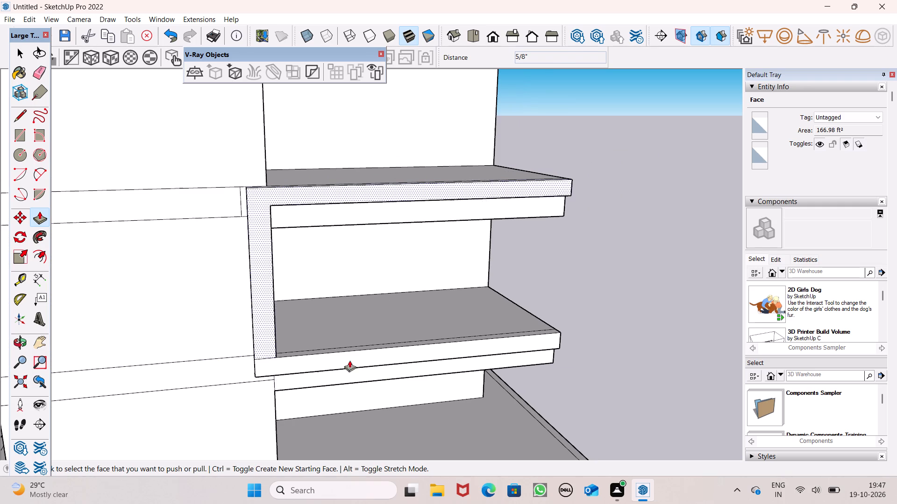
middle_click_drag(385, 333, 349, 308)
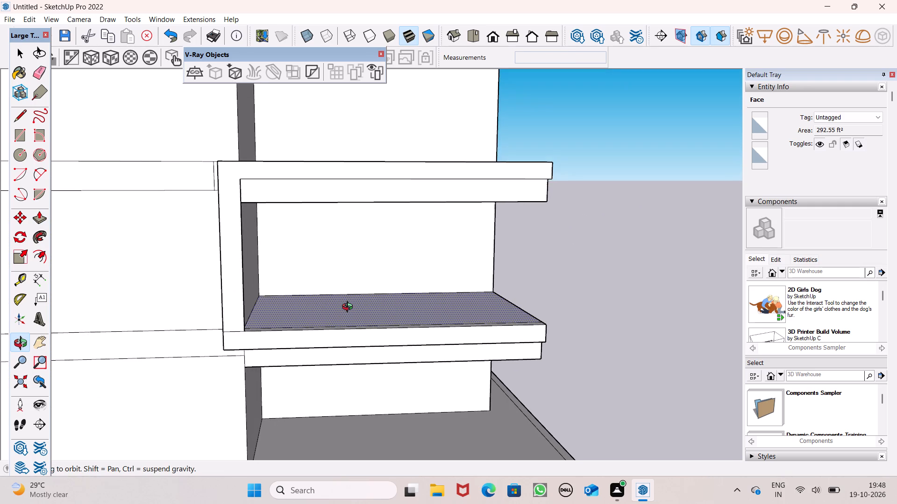
middle_click_drag(349, 308, 343, 295)
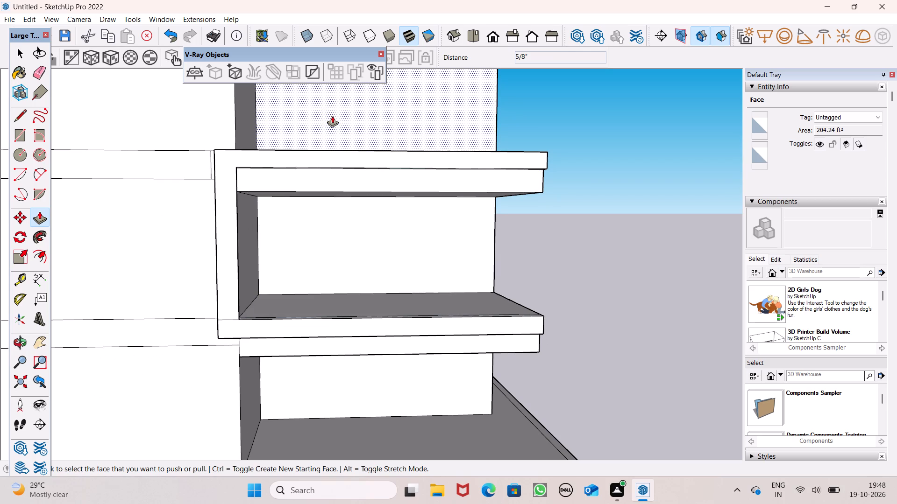
scroll(326, 105, "up", 5)
middle_click_drag(316, 172, 313, 117)
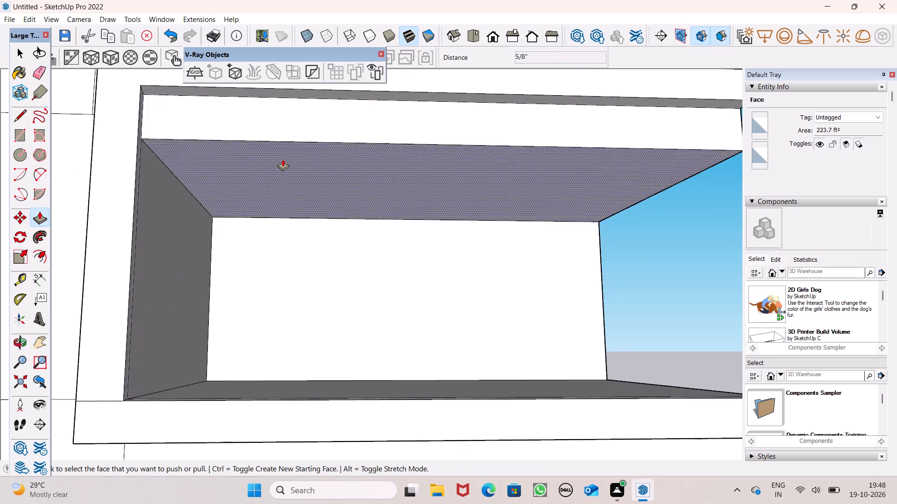
scroll(278, 175, "down", 4)
scroll(312, 102, "up", 6)
left_click_drag(309, 173, 310, 175)
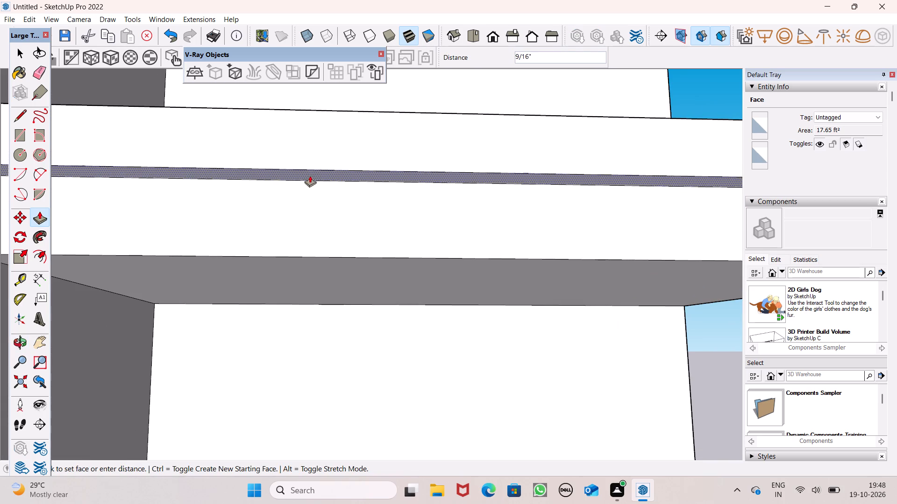
left_click_drag(310, 175, 309, 188)
Push/Pull the underside of the lowest slab's projecting strip down about 3 1/2".
scroll(302, 133, "down", 12)
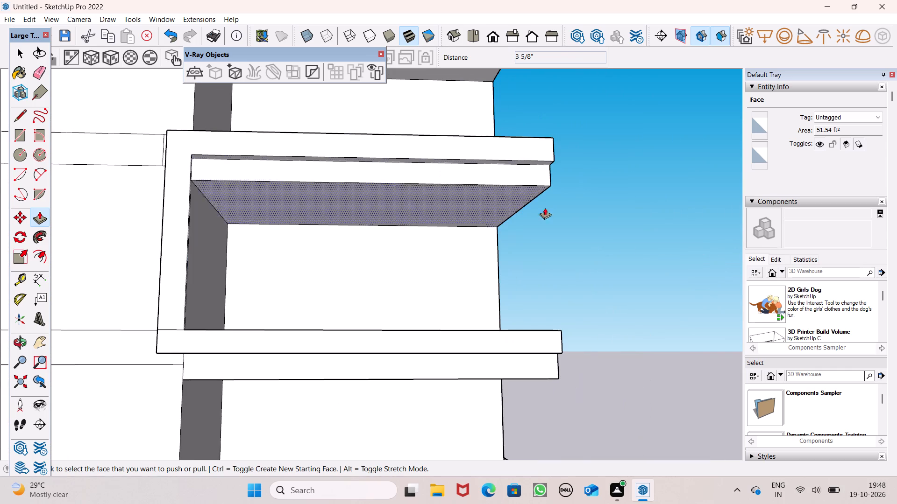
middle_click_drag(340, 350, 346, 279)
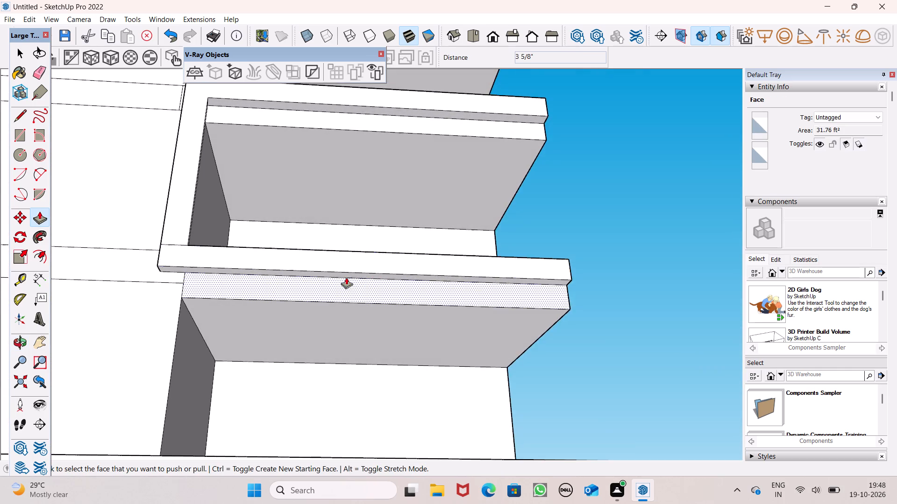
scroll(345, 280, "up", 6)
left_click_drag(337, 270, 339, 279)
Draw a line about 9 1/2" long across the top of the lowest slab's projecting strip, near its free outer end.
scroll(314, 266, "down", 6)
scroll(284, 308, "down", 3)
middle_click_drag(337, 338, 252, 502)
scroll(252, 503, "up", 1)
middle_click_drag(252, 502, 252, 503)
scroll(456, 398, "down", 3)
middle_click_drag(452, 444, 304, 477)
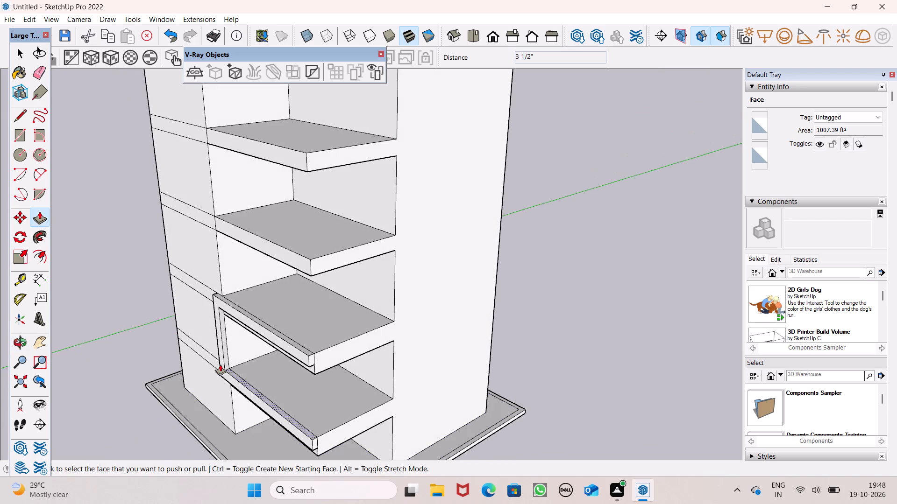
left_click(26, 115)
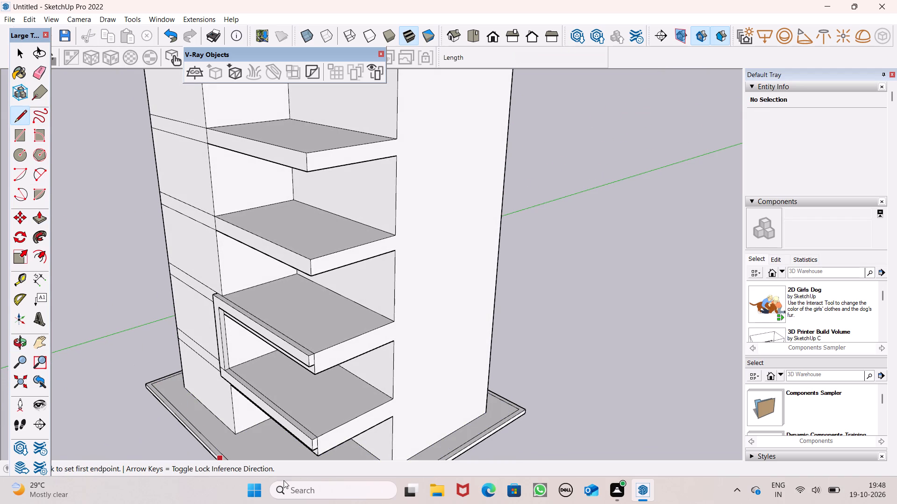
scroll(293, 483, "up", 4)
scroll(320, 455, "up", 5)
scroll(291, 423, "up", 6)
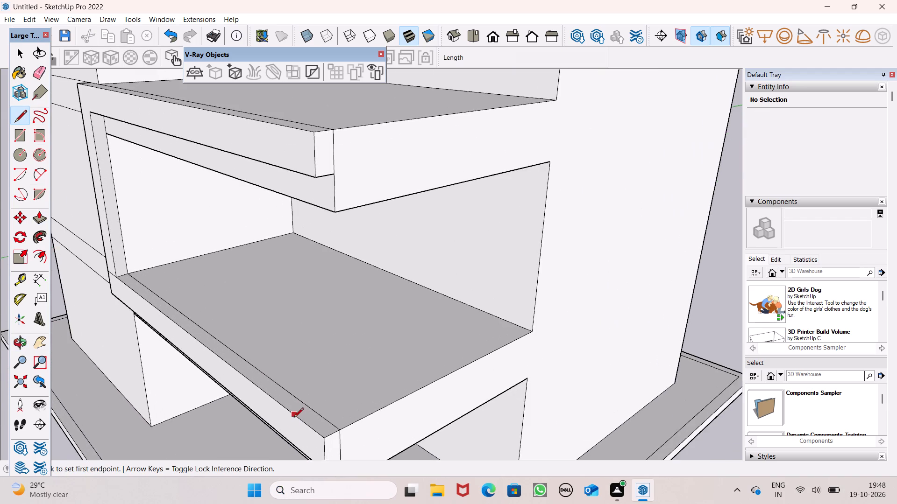
scroll(298, 420, "up", 6)
left_click(311, 422)
left_click(337, 407)
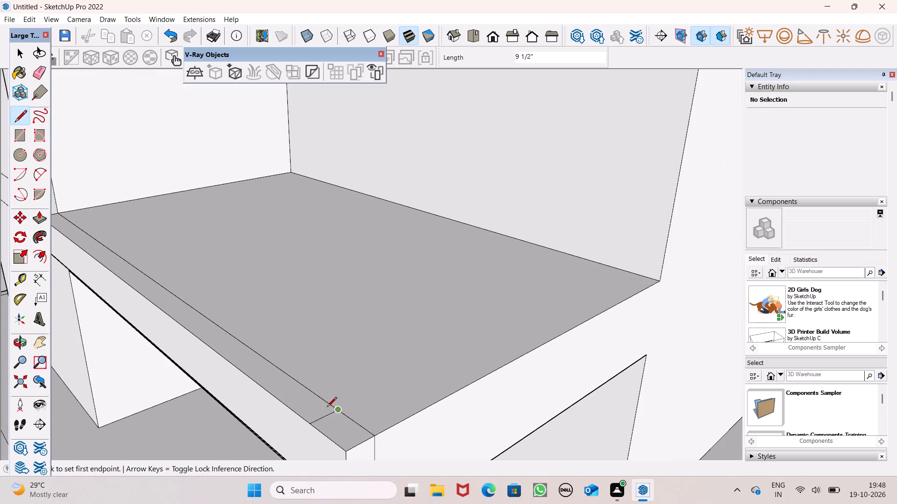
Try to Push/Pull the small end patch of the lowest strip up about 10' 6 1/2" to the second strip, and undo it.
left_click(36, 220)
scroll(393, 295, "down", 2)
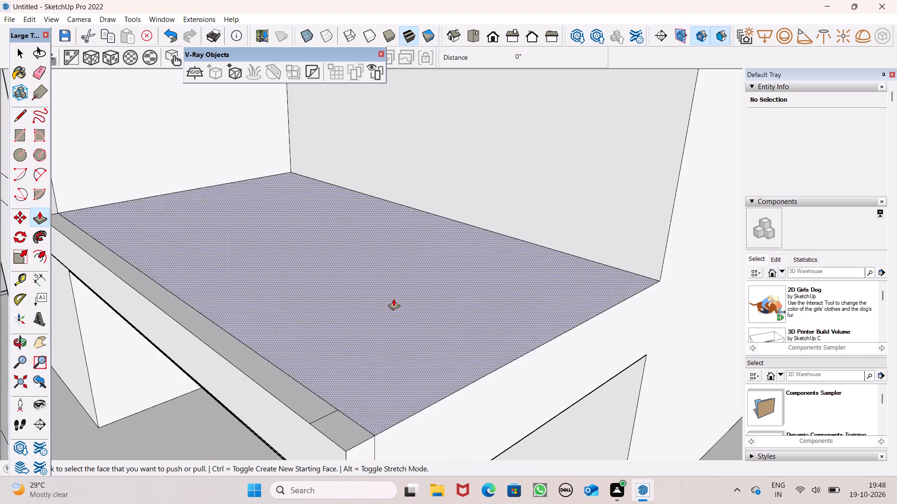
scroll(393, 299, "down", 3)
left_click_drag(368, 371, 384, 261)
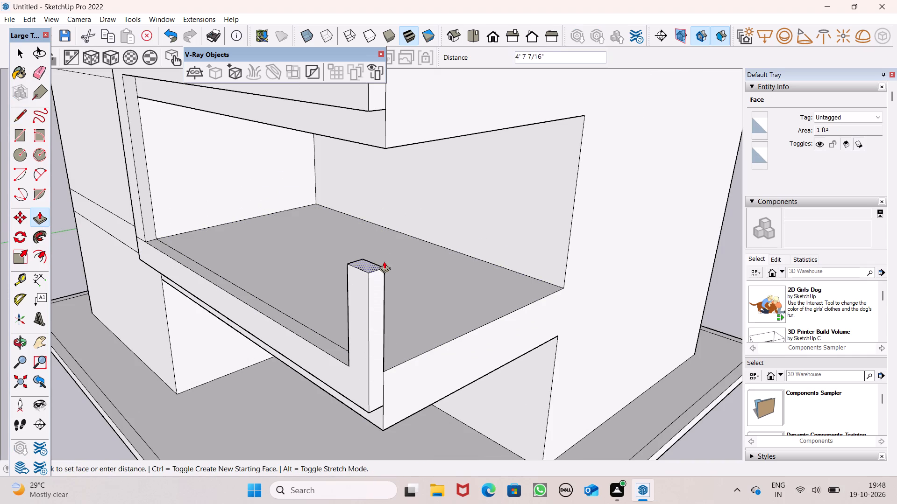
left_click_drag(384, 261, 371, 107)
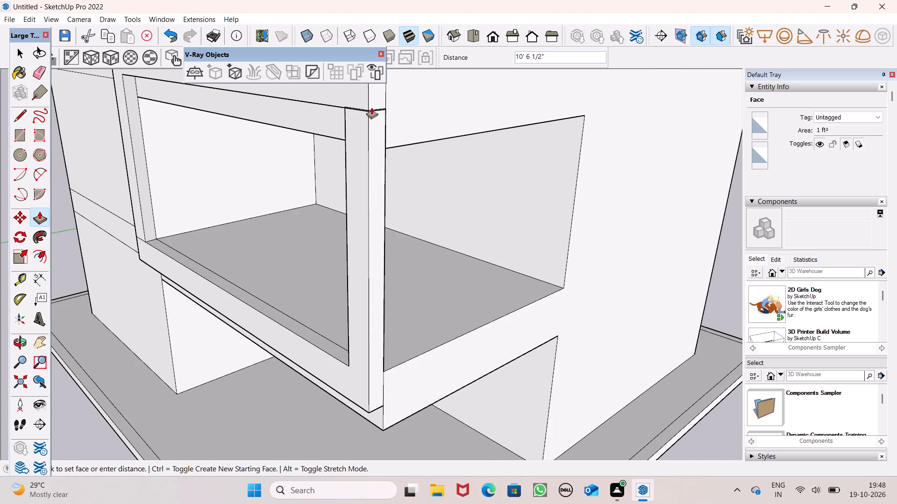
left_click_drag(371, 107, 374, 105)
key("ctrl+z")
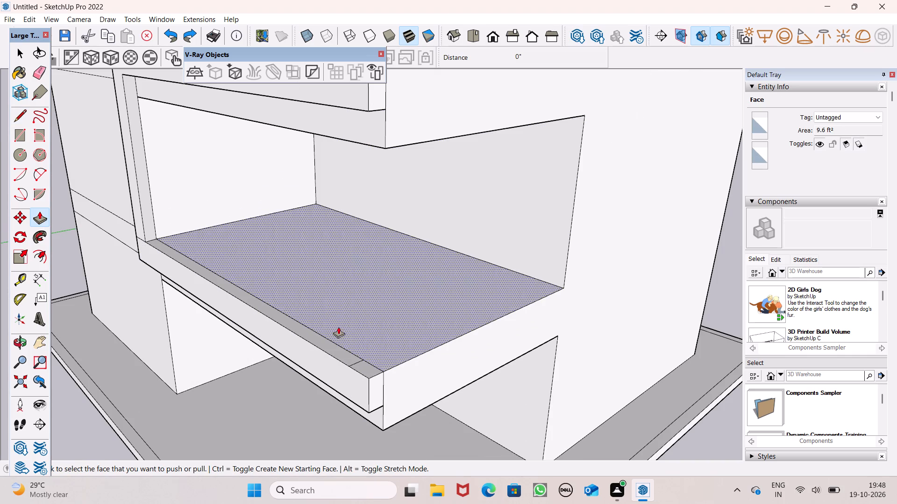
Push/Pull the small end patch of the lowest strip up to the second strip's underside as the frame's outer leg.
left_click_drag(367, 370, 375, 141)
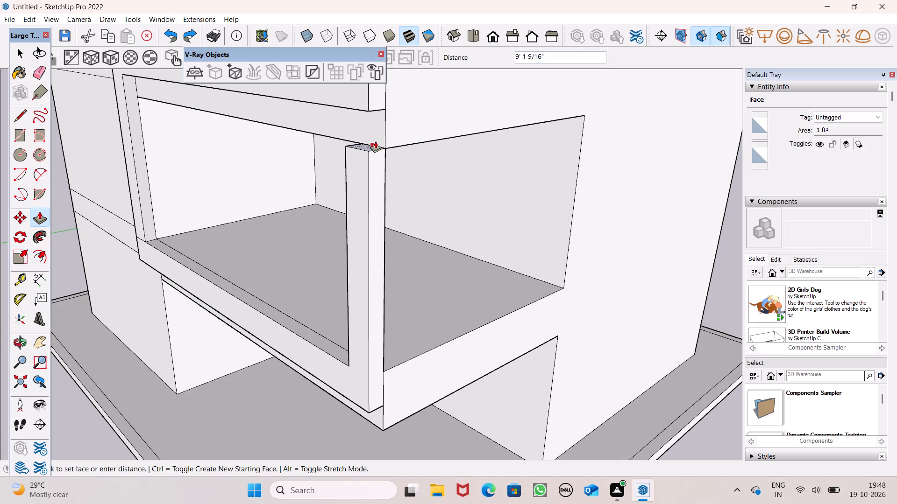
left_click_drag(375, 141, 384, 109)
scroll(403, 200, "down", 5)
middle_click_drag(415, 243, 541, 217)
key("space")
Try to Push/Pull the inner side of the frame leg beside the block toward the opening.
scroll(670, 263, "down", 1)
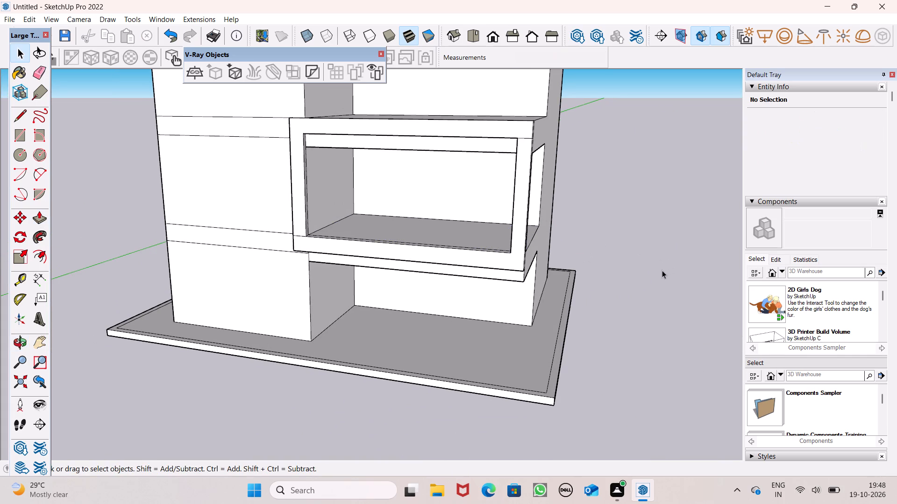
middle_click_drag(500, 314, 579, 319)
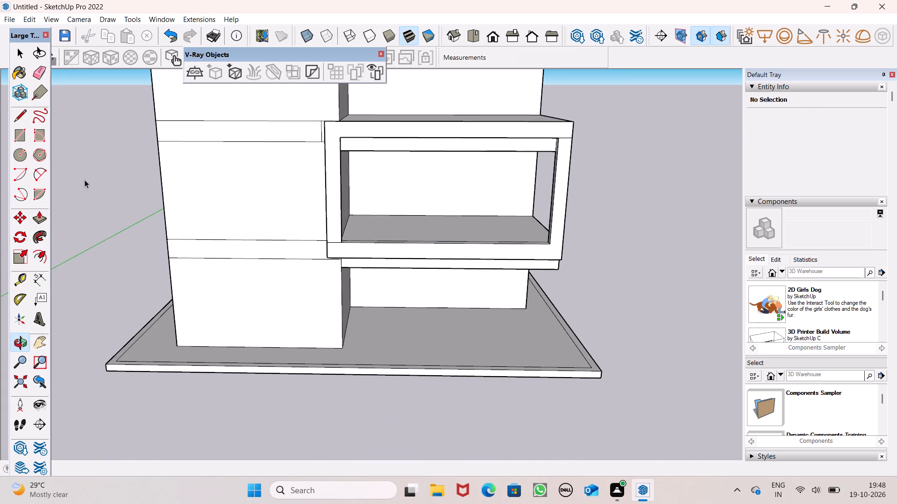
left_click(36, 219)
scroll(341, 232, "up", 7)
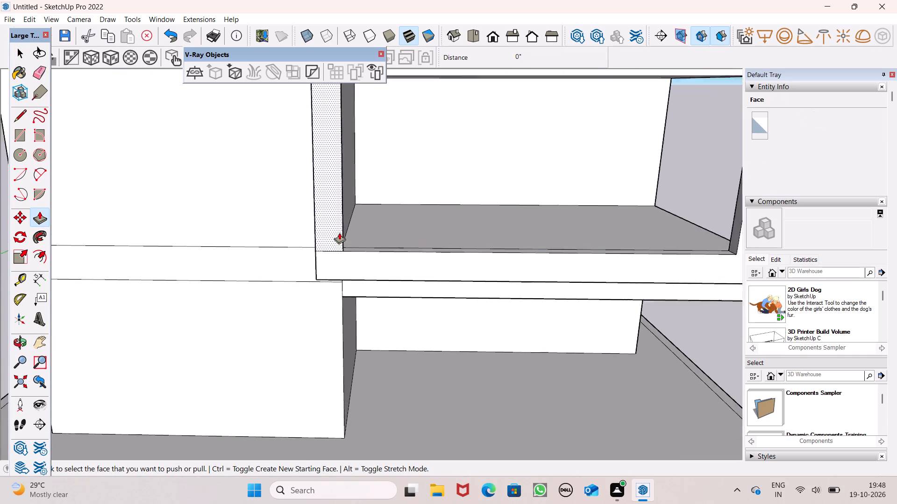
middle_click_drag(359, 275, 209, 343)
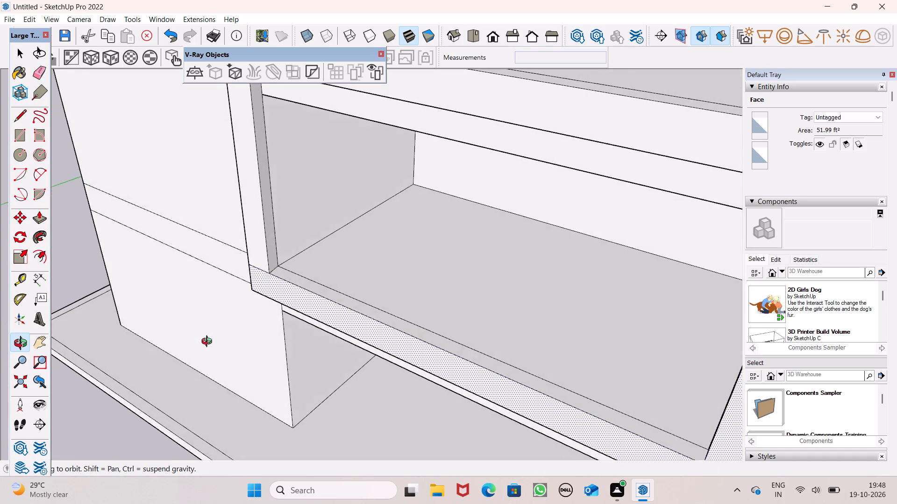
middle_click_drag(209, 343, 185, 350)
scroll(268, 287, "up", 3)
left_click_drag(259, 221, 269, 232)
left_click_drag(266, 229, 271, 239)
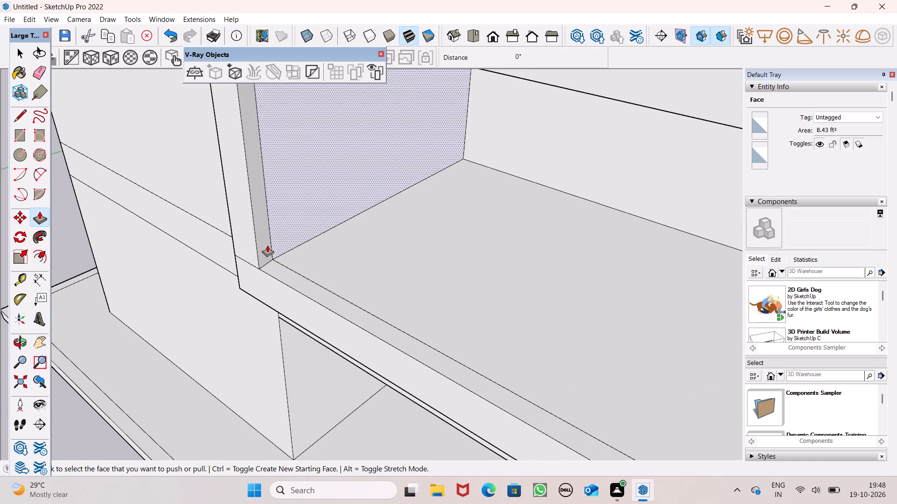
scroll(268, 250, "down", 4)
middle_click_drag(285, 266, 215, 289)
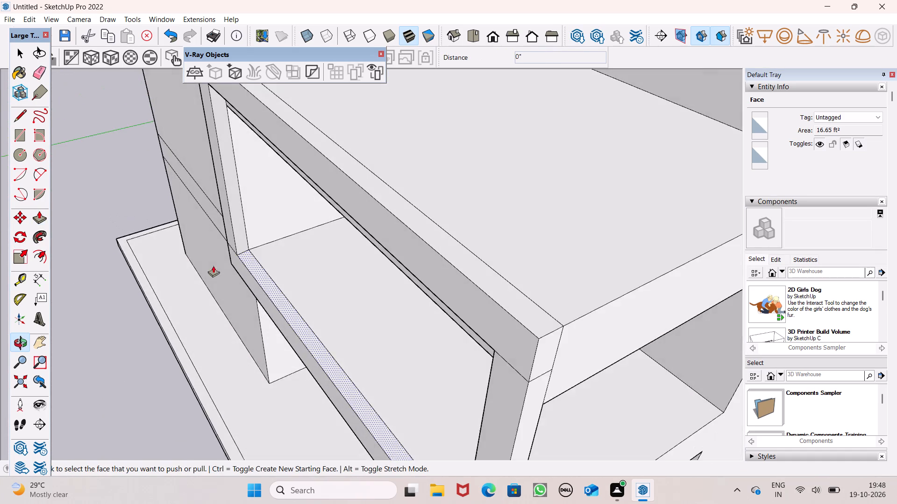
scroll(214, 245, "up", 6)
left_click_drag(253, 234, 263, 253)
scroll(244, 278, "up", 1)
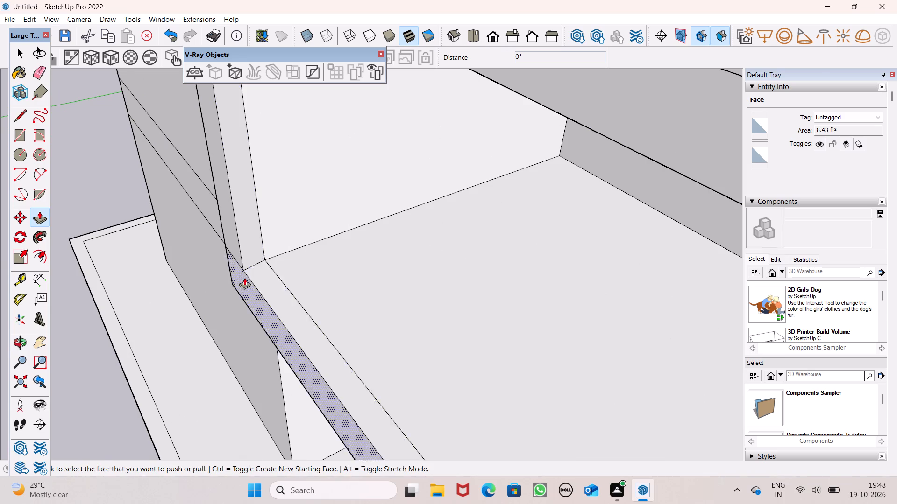
Push/Pull the inner side of the frame's outer leg about 6 1/16" into the opening to widen the leg.
middle_click_drag(244, 278, 614, 258)
scroll(405, 247, "down", 7)
middle_click_drag(478, 264, 477, 268)
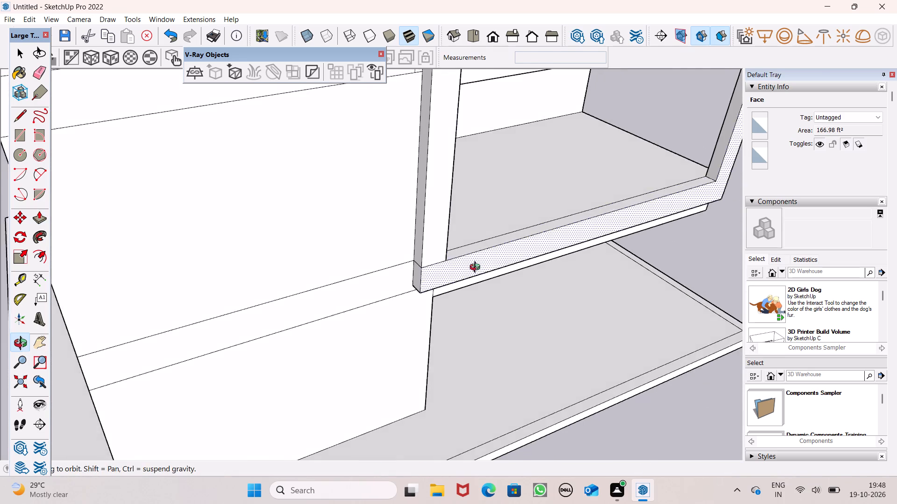
middle_click_drag(477, 268, 446, 271)
scroll(234, 266, "down", 3)
scroll(666, 168, "up", 5)
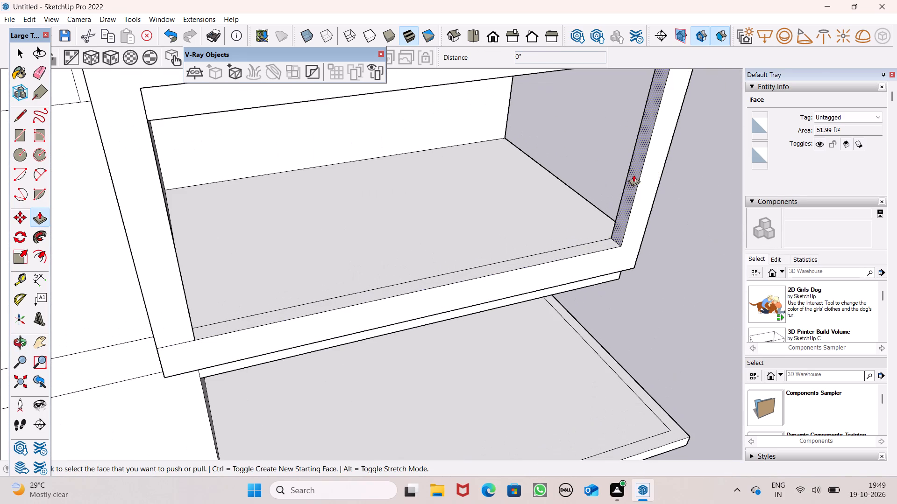
left_click_drag(632, 178, 624, 185)
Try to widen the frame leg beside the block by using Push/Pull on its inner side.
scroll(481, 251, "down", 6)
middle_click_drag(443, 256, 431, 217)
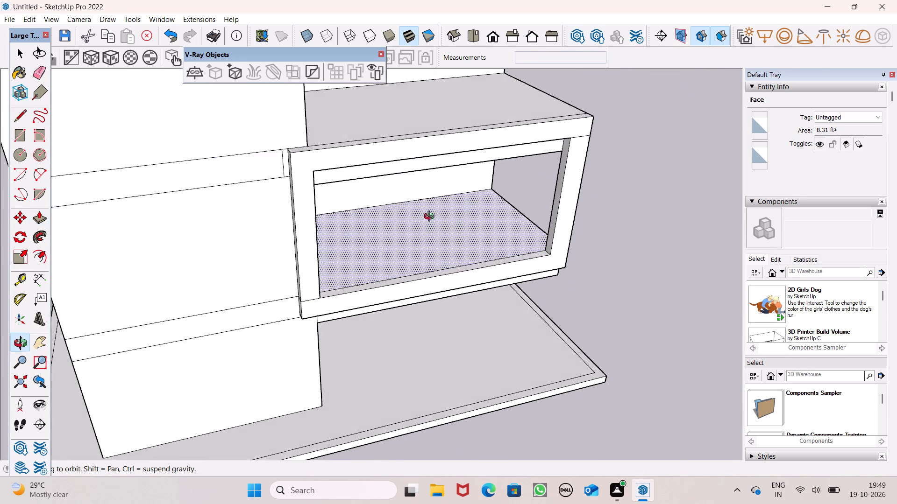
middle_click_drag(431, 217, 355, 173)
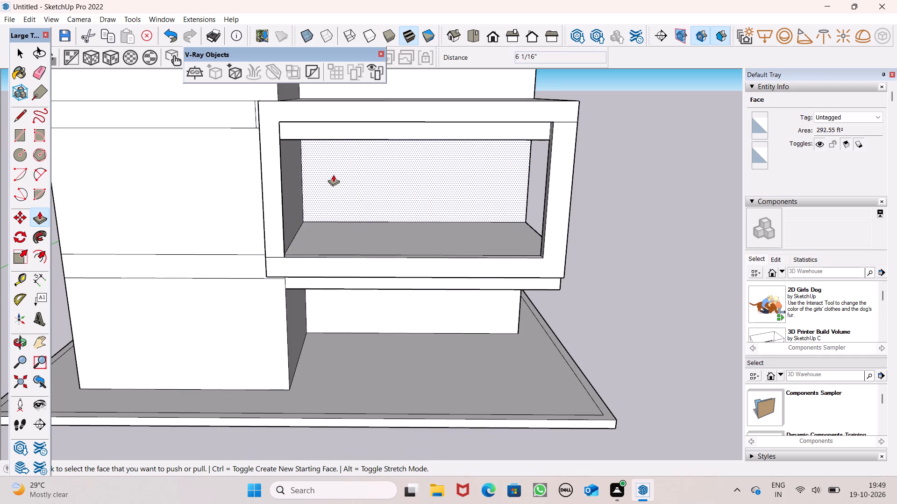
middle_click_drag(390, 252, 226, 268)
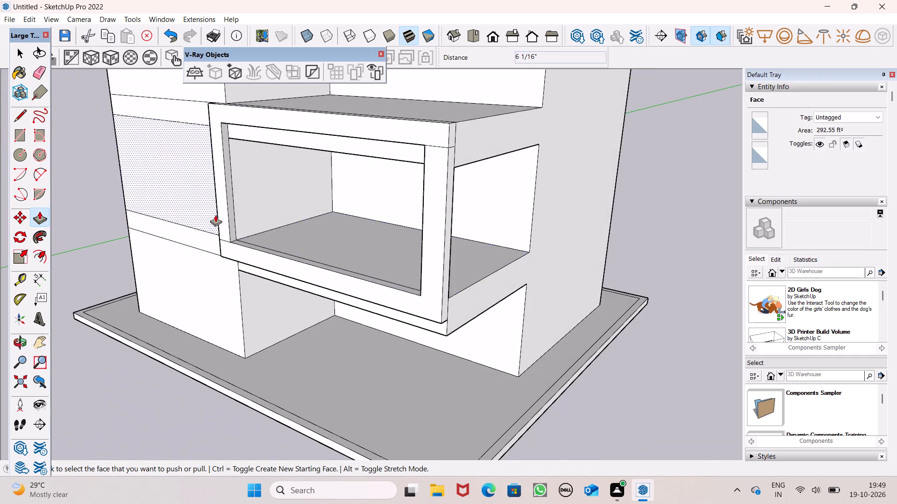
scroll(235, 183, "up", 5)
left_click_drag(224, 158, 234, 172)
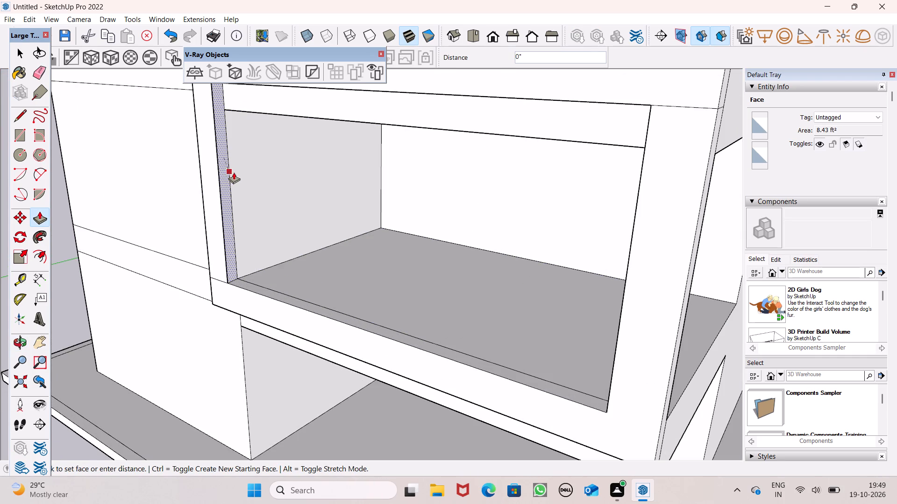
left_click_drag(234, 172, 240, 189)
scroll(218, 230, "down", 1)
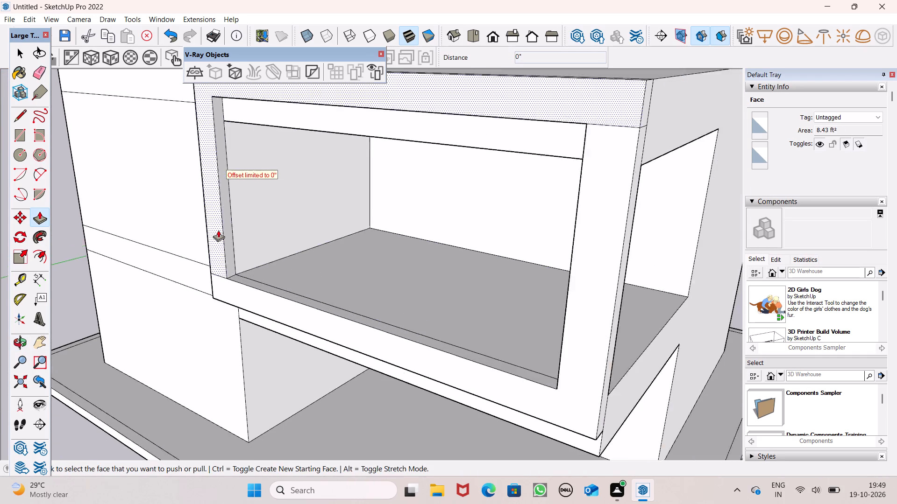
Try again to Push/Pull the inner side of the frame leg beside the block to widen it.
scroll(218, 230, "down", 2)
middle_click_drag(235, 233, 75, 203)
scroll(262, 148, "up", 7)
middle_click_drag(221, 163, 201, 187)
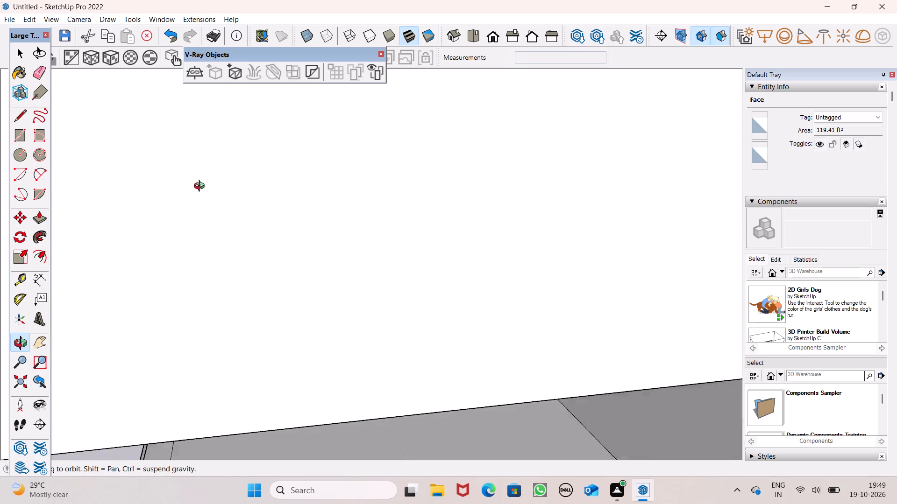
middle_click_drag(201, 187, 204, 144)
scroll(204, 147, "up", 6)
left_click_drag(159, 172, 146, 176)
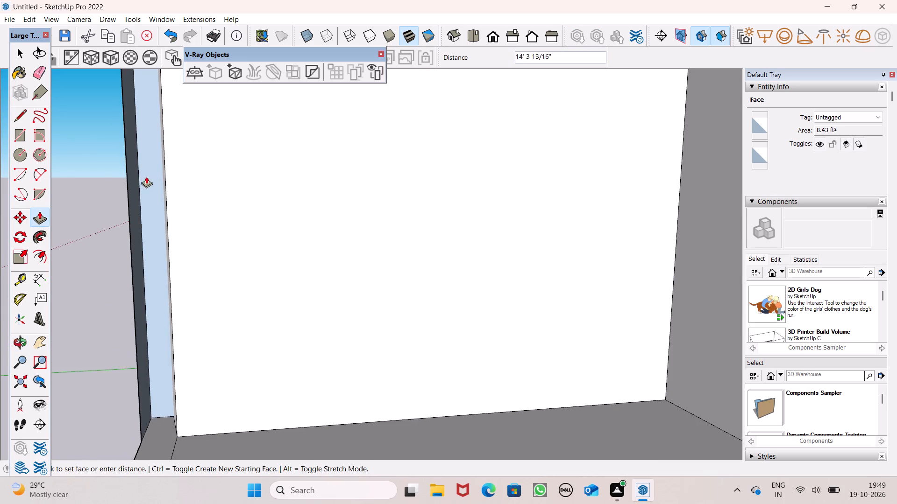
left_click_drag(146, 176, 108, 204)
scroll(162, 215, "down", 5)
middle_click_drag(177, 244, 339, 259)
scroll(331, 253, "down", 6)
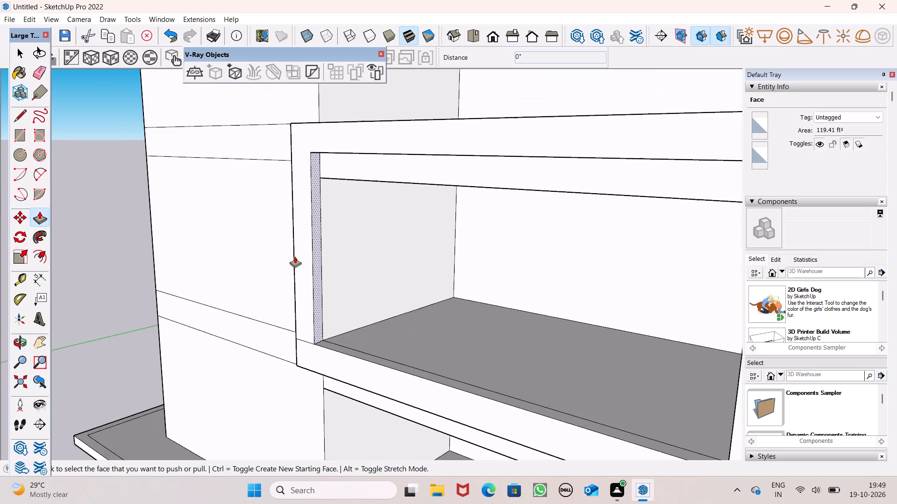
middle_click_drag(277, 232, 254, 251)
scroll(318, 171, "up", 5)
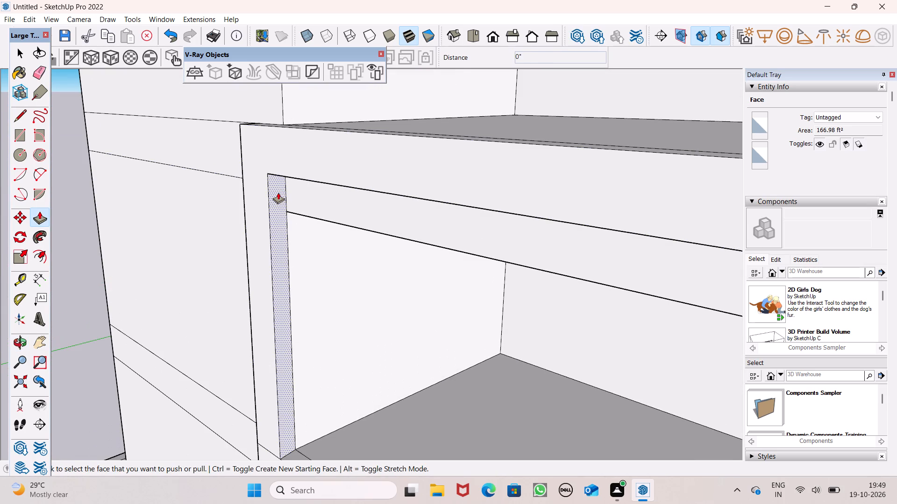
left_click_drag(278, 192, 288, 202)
Examine up close the corner where the frame leg's inner side meets the recessed band behind it.
middle_click_drag(263, 242, 602, 216)
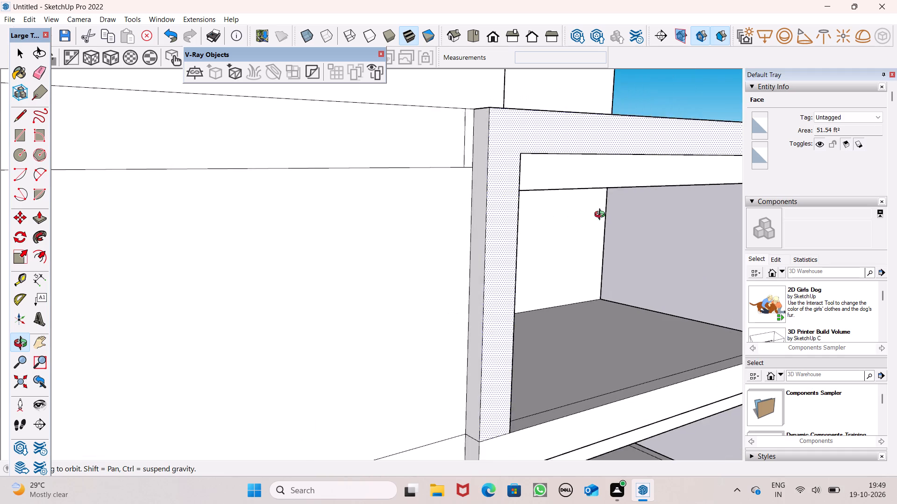
middle_click_drag(602, 216, 375, 219)
scroll(339, 204, "up", 7)
key("space")
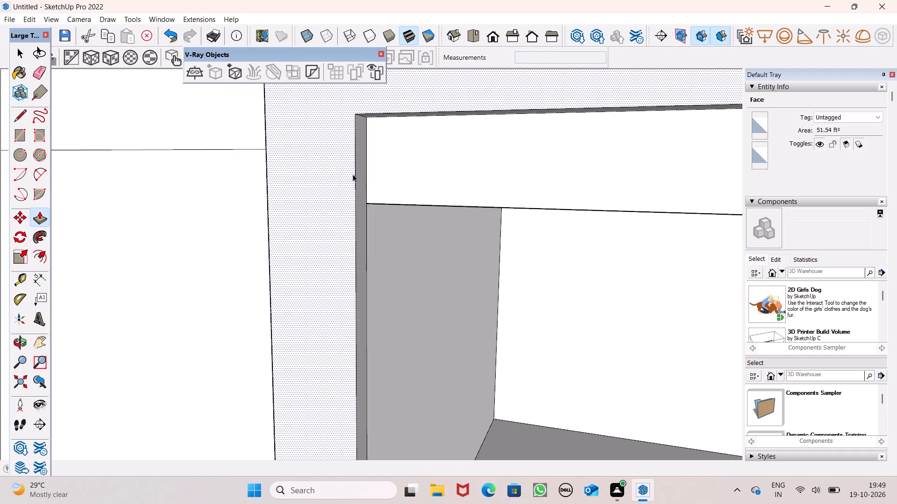
scroll(354, 187, "up", 20)
scroll(354, 187, "up", 6)
middle_click(351, 186)
middle_click(351, 186)
middle_click(351, 186)
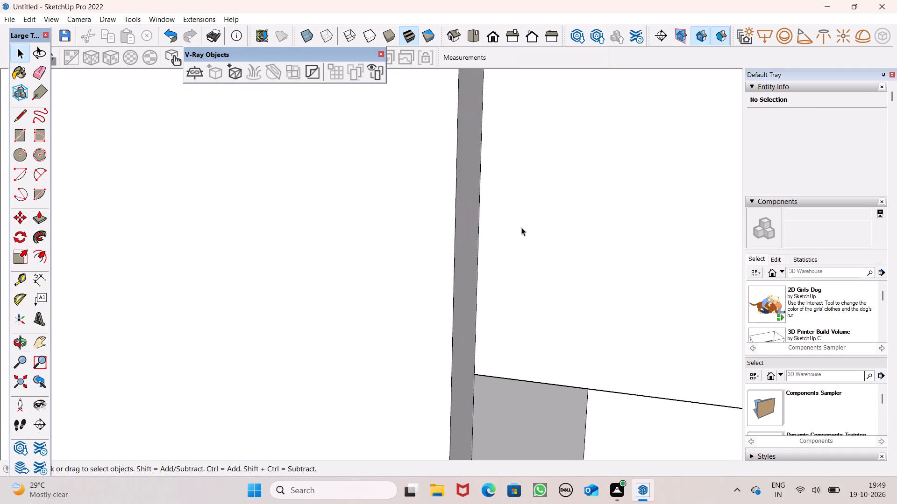
middle_click_drag(519, 229, 432, 241)
scroll(323, 214, "up", 17)
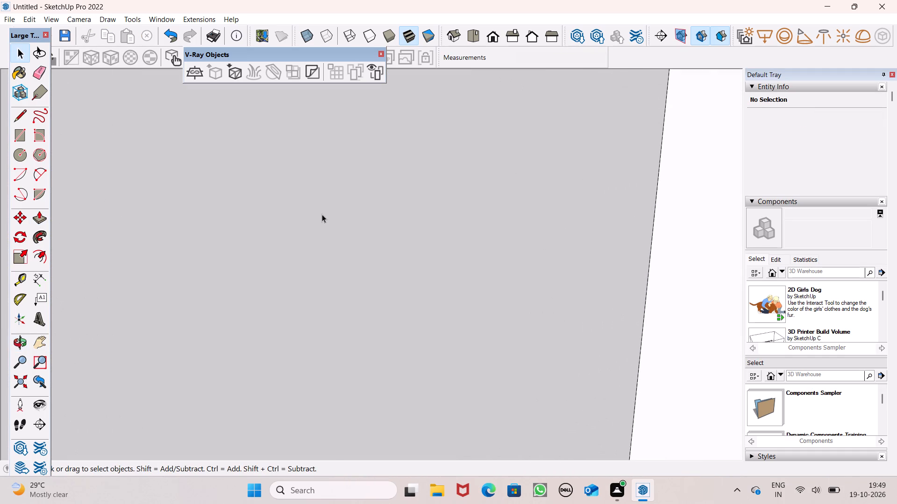
scroll(322, 214, "up", 20)
scroll(322, 214, "up", 9)
middle_click(322, 214)
middle_click(322, 214)
middle_click(322, 214)
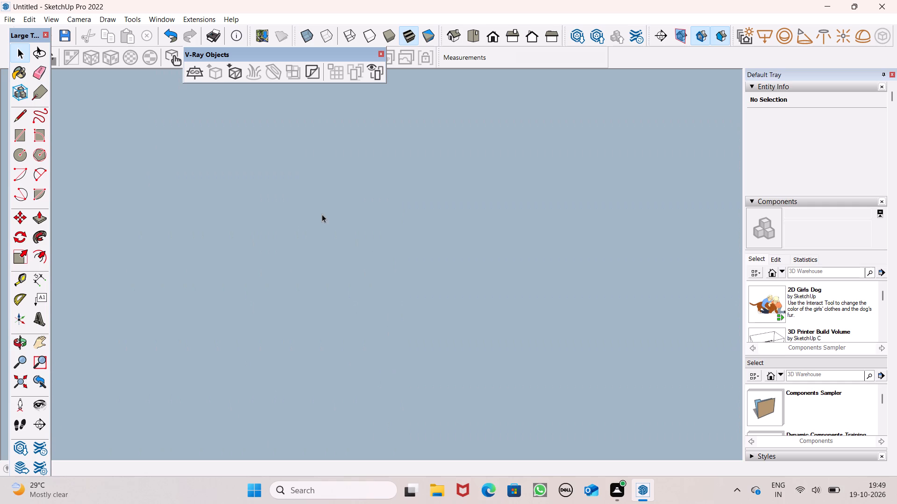
scroll(320, 218, "down", 17)
scroll(421, 206, "down", 5)
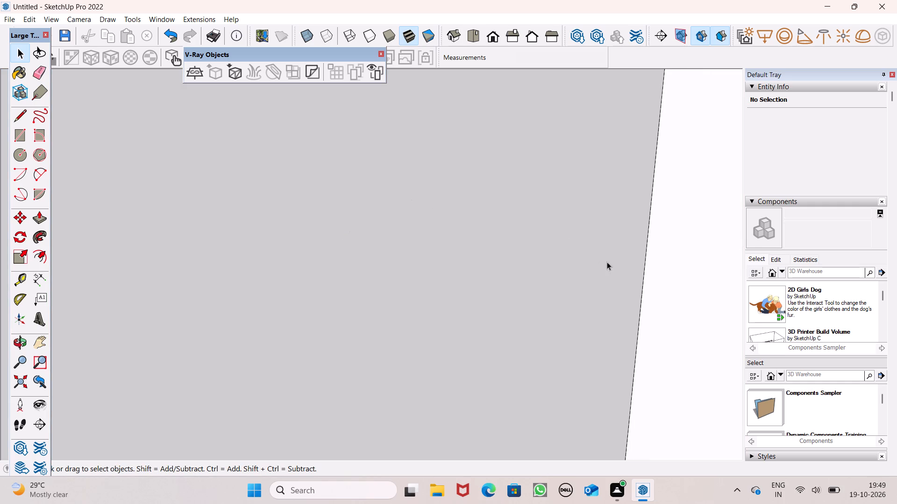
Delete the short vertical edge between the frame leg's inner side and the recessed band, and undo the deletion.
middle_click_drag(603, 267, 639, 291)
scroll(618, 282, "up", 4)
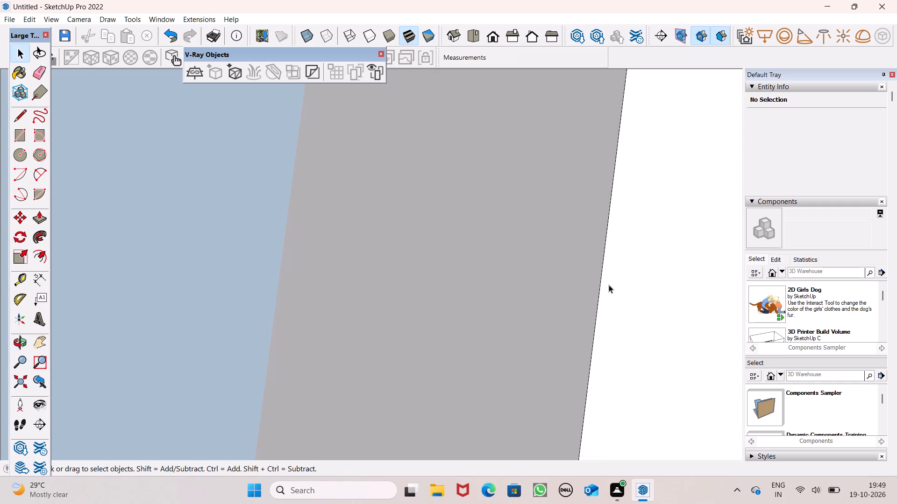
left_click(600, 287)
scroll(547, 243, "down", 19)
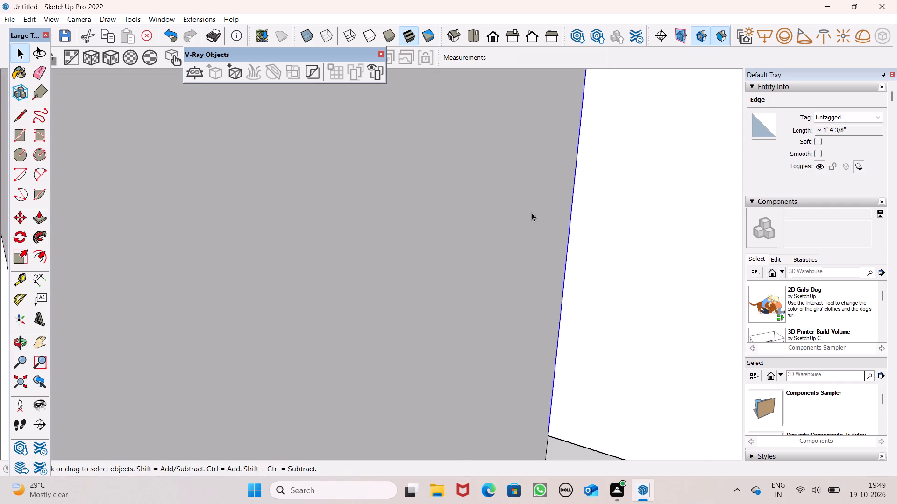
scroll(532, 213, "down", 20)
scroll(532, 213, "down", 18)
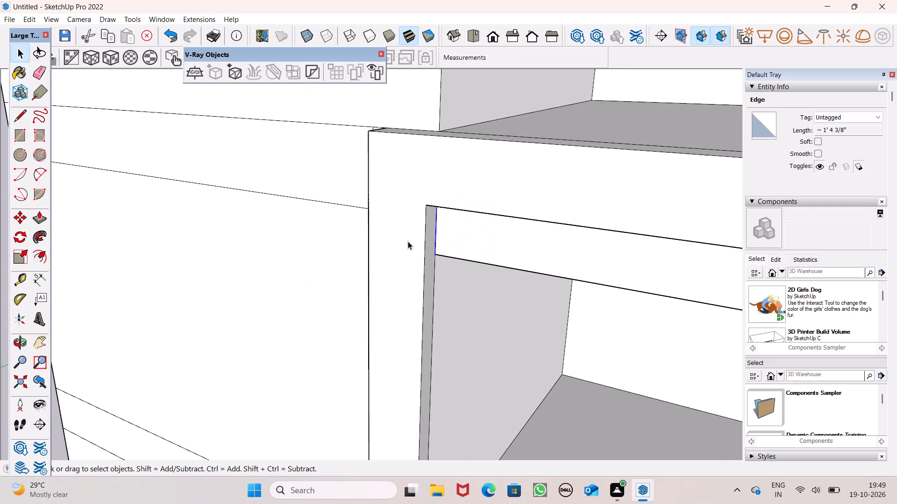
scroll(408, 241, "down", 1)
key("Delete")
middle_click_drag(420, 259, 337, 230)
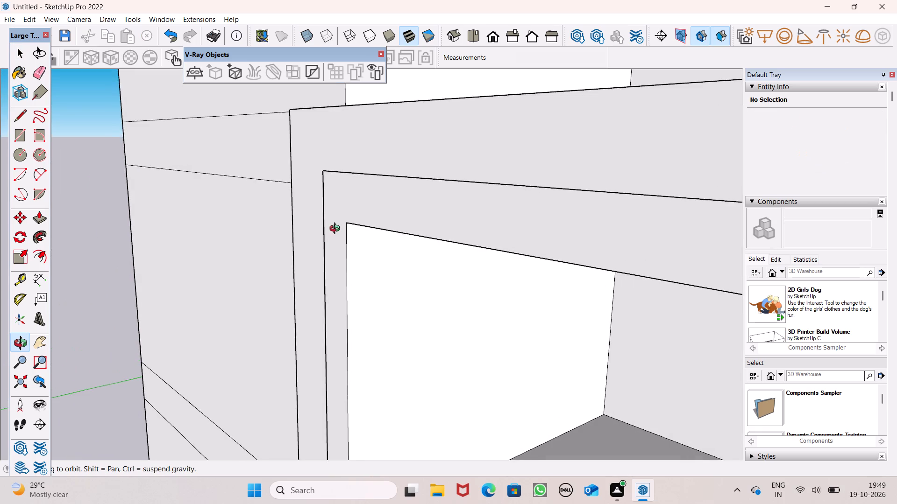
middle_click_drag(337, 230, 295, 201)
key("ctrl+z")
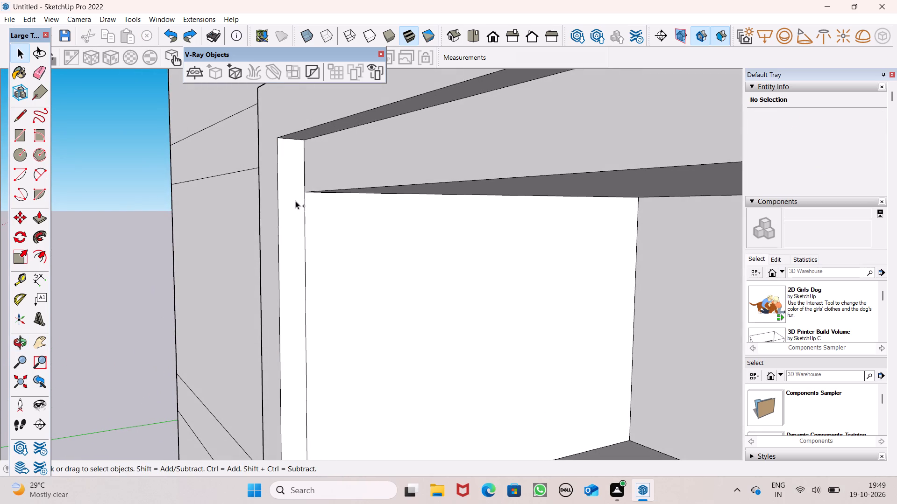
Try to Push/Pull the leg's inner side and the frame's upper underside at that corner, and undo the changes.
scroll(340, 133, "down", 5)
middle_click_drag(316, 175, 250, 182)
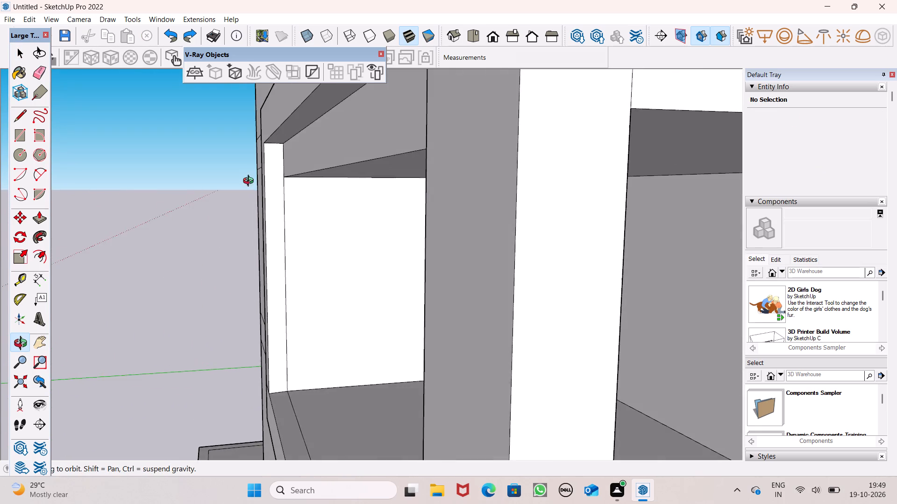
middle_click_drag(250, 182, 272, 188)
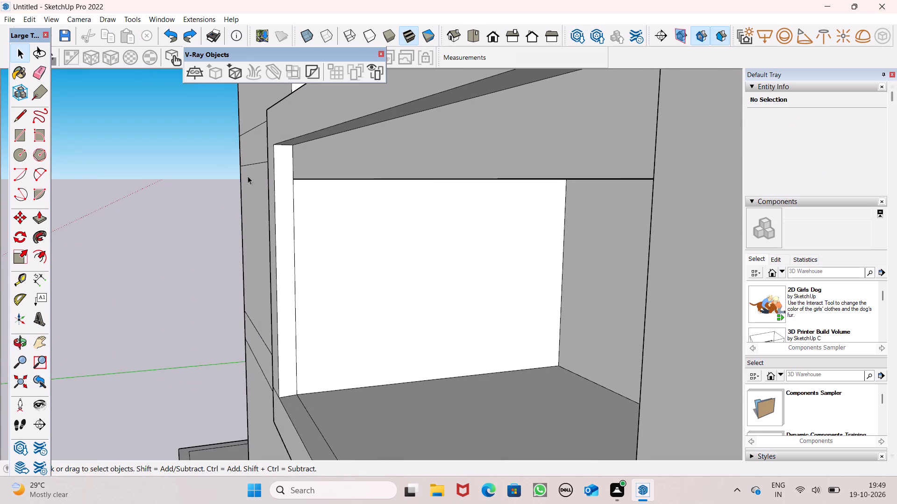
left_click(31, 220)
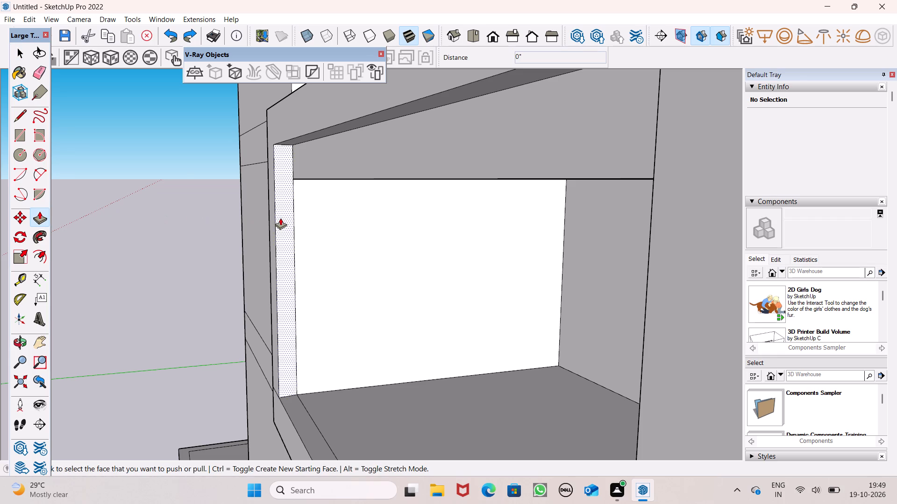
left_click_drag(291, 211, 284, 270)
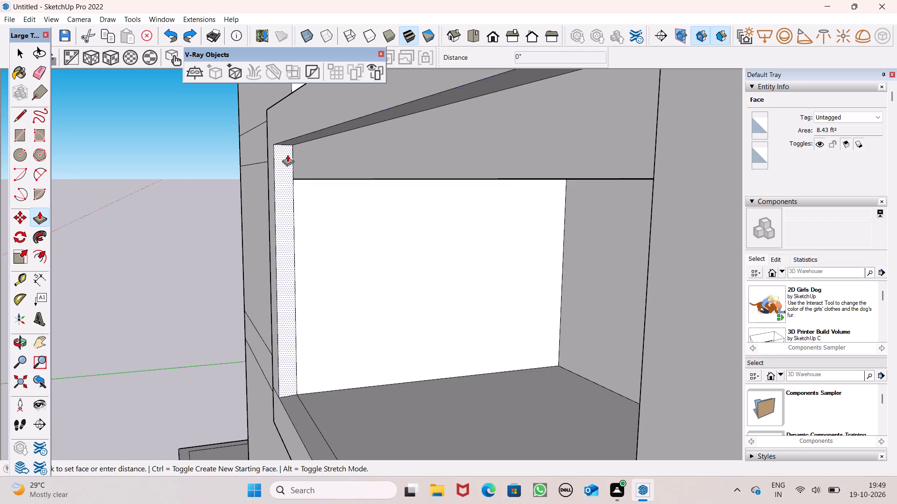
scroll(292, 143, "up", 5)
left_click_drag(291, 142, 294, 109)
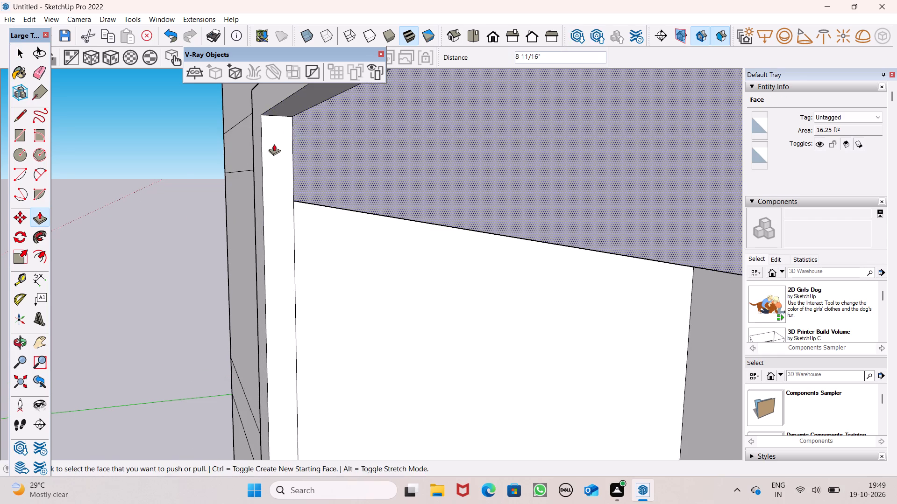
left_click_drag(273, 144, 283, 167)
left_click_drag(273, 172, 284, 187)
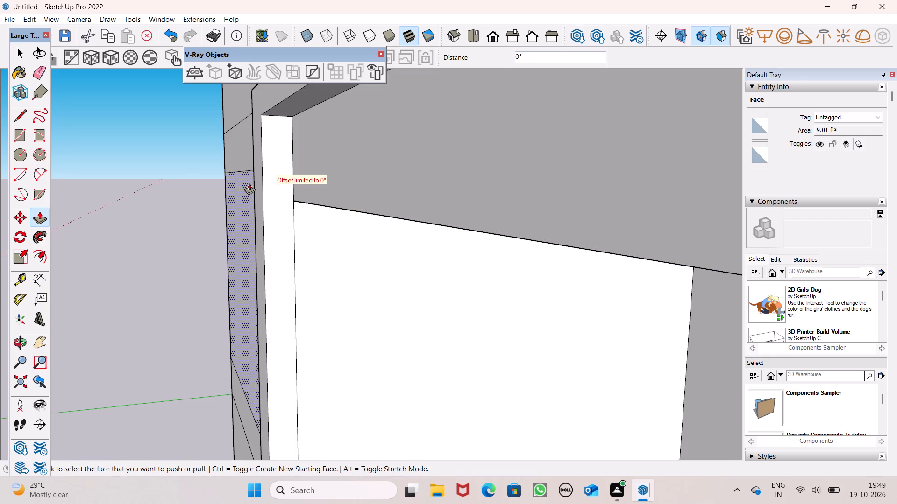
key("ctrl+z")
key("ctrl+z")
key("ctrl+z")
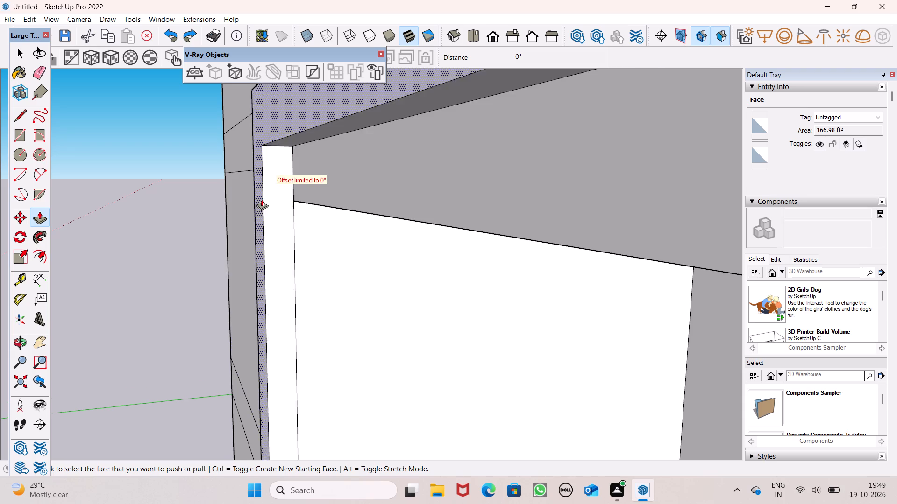
Undo the earlier frame edits until the outer leg at the balcony's free end is removed.
scroll(262, 199, "down", 5)
middle_click_drag(272, 229, 363, 269)
scroll(253, 214, "down", 5)
middle_click_drag(253, 292, 358, 267)
scroll(233, 243, "down", 1)
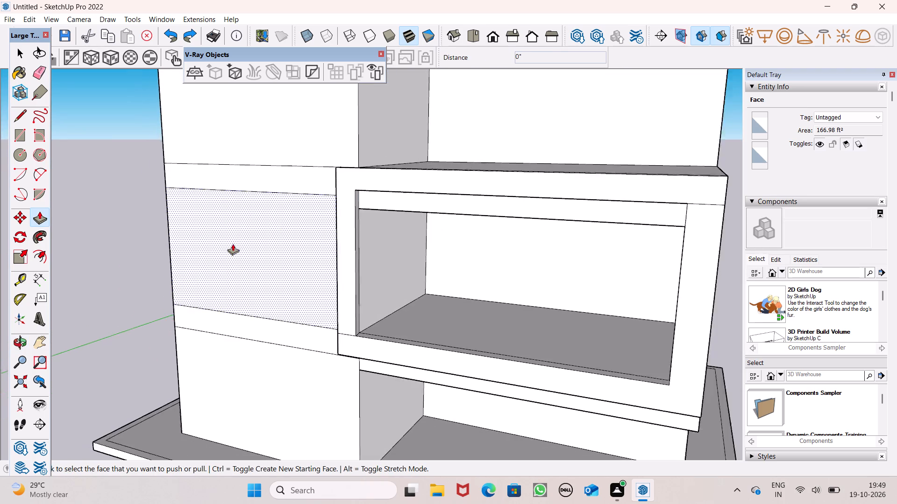
scroll(233, 244, "down", 2)
middle_click_drag(383, 371, 574, 368)
scroll(470, 296, "up", 6)
middle_click_drag(360, 330, 397, 342)
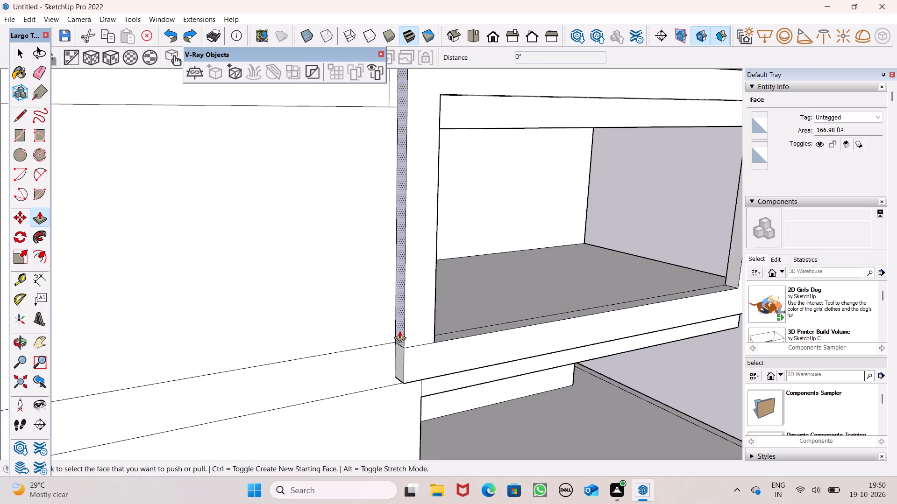
key("ctrl+z")
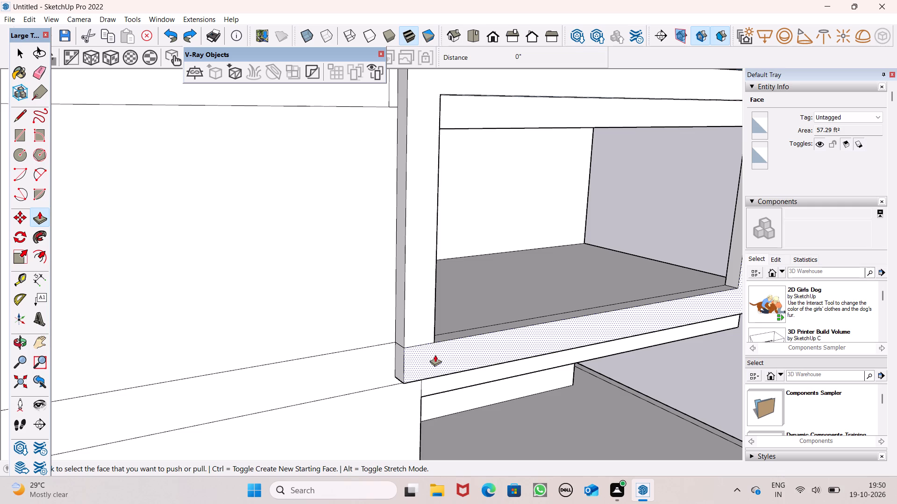
key("ctrl+z")
key("ctrl+z")
key("ctrl+z")
key("ctrl+z")
key("ctrl+z")
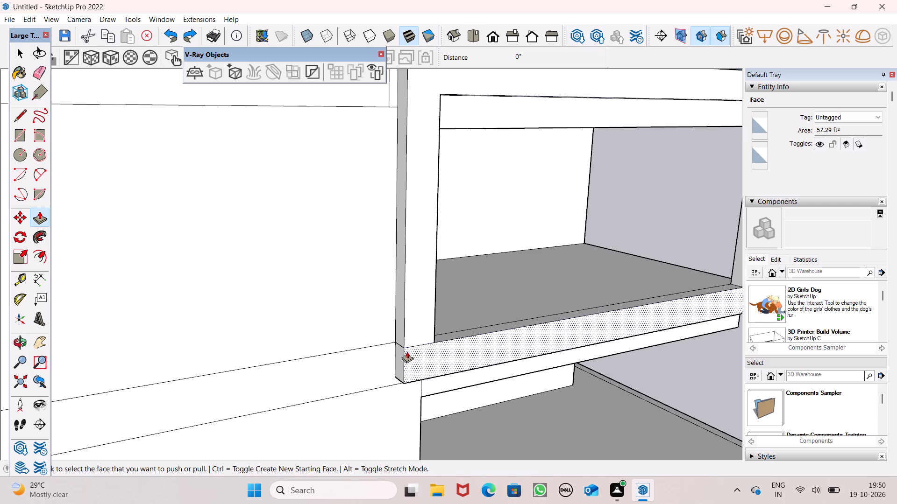
key("ctrl+z")
key("ctrl+z")
key("ctrl+z")
key("ctrl+z")
key("ctrl+z")
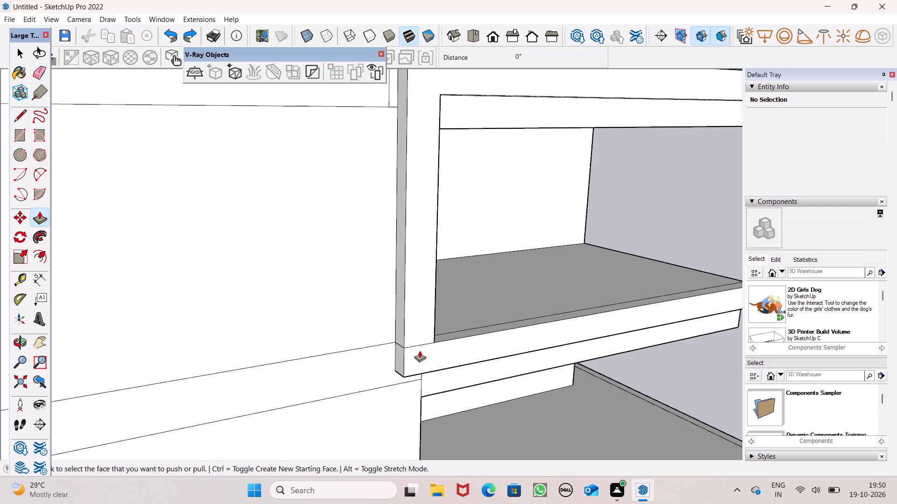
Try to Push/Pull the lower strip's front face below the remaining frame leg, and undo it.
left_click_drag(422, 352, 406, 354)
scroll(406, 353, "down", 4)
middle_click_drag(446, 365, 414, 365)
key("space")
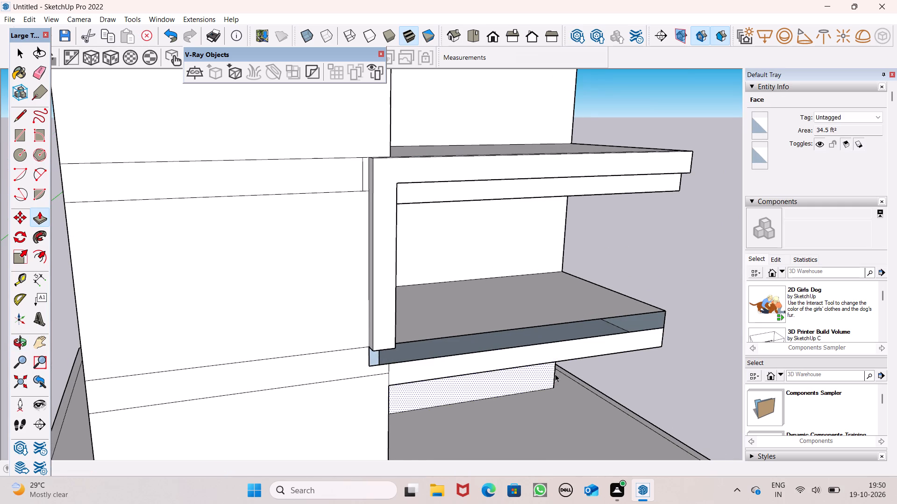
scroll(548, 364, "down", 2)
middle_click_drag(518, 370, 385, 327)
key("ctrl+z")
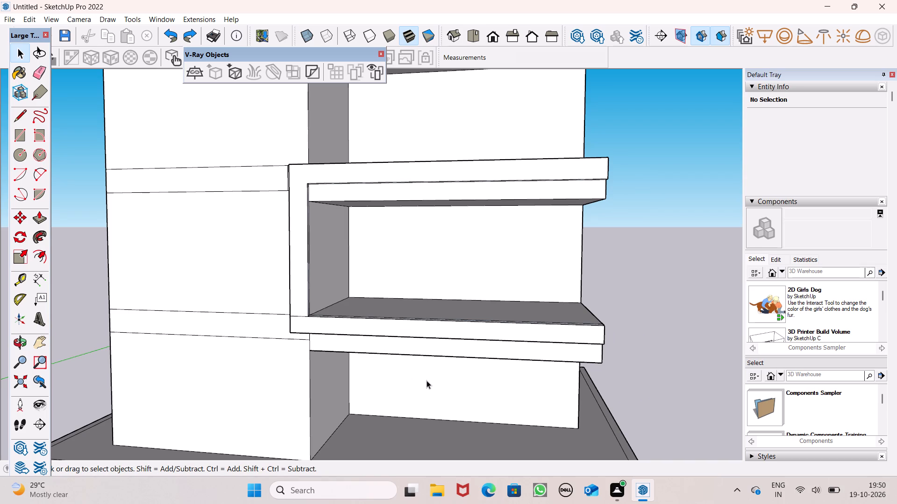
Undo the frame leg beside the block back to the short notched end of the upper strip.
key("ctrl+z")
key("ctrl+z")
key("ctrl+z")
key("ctrl+z")
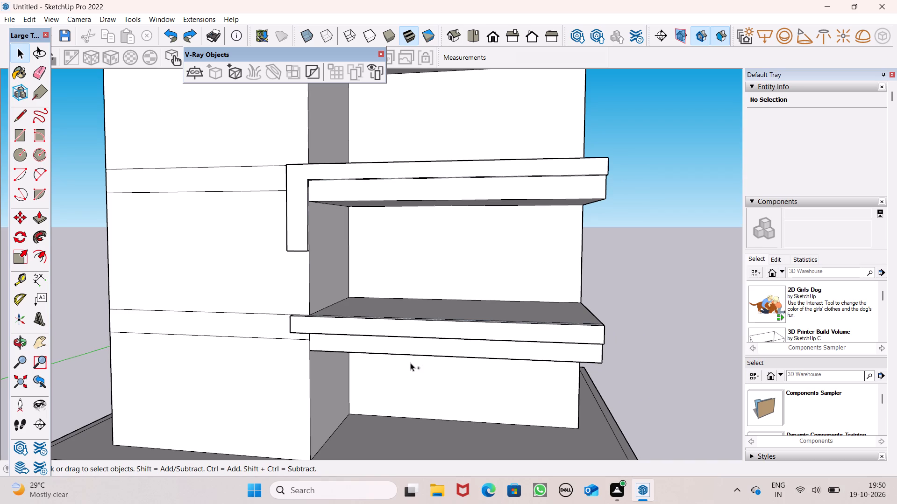
key("ctrl+z")
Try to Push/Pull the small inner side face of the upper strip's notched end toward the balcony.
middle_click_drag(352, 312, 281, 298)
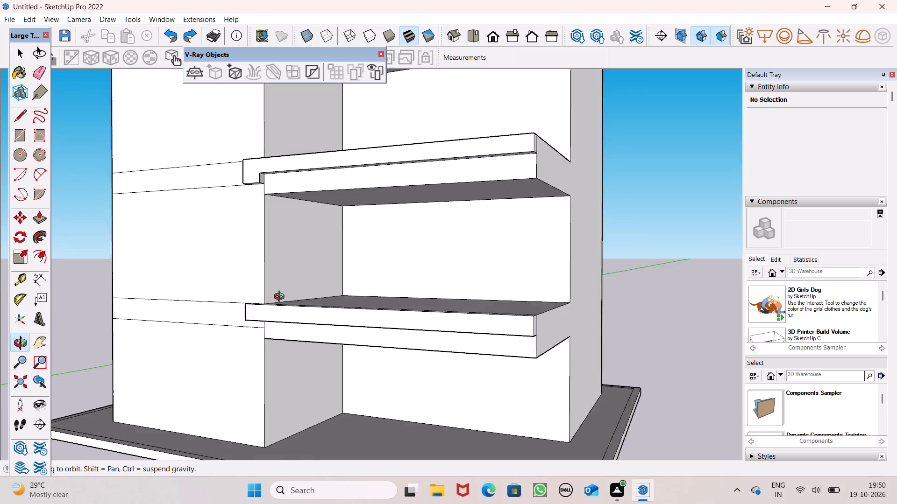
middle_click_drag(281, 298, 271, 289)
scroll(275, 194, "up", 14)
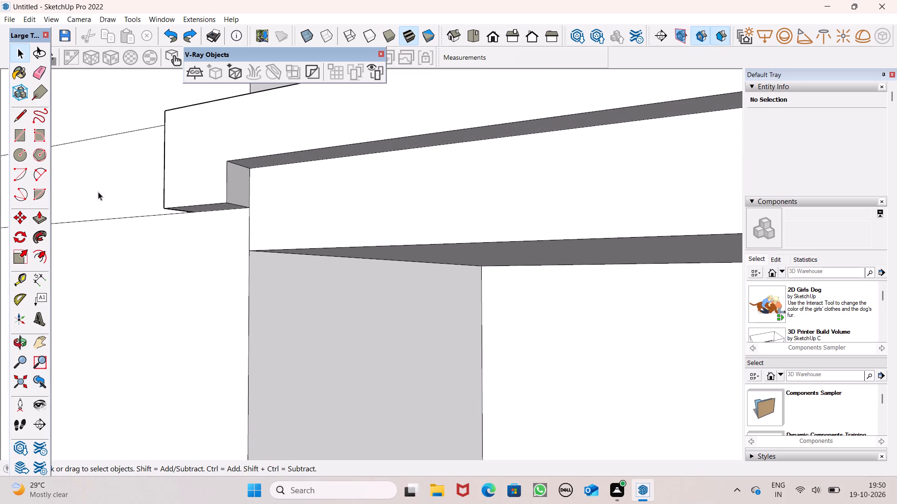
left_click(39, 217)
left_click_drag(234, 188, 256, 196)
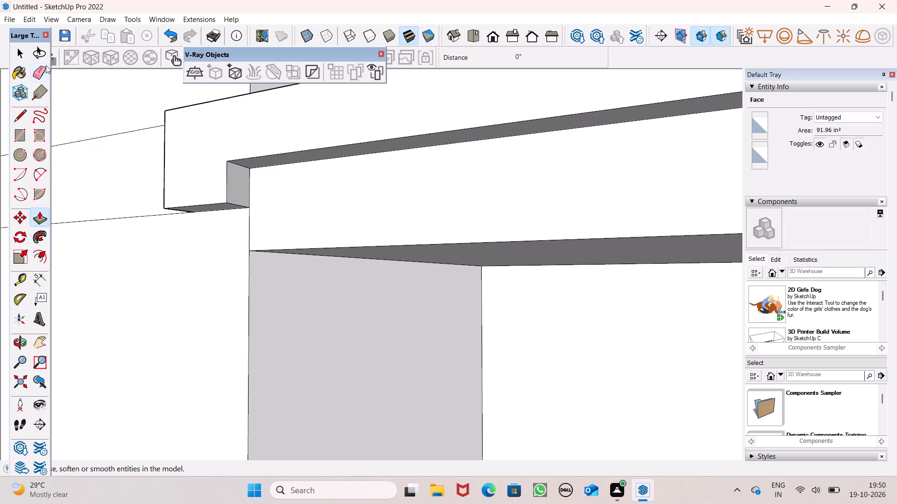
Erase the short vertical edge between the block and the recessed band, just below the upper strip's notched end.
left_click(40, 70)
scroll(244, 245, "up", 4)
left_click_drag(264, 216, 253, 223)
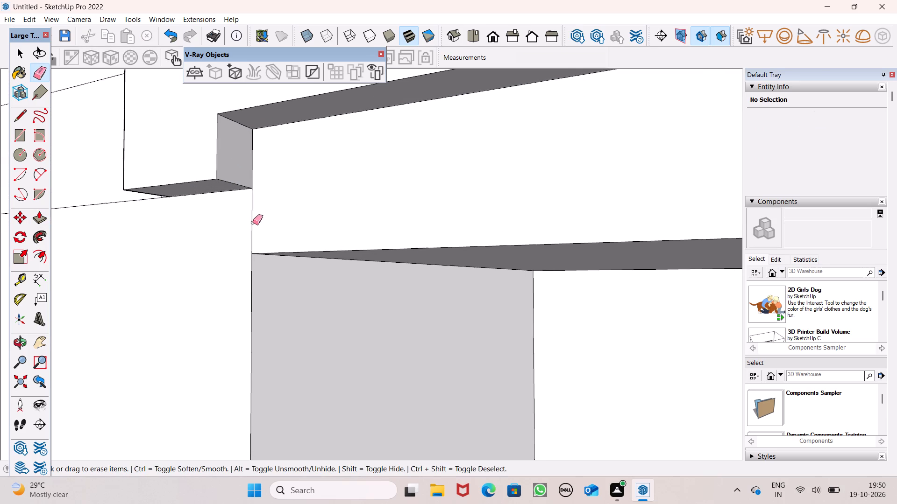
left_click_drag(253, 223, 251, 223)
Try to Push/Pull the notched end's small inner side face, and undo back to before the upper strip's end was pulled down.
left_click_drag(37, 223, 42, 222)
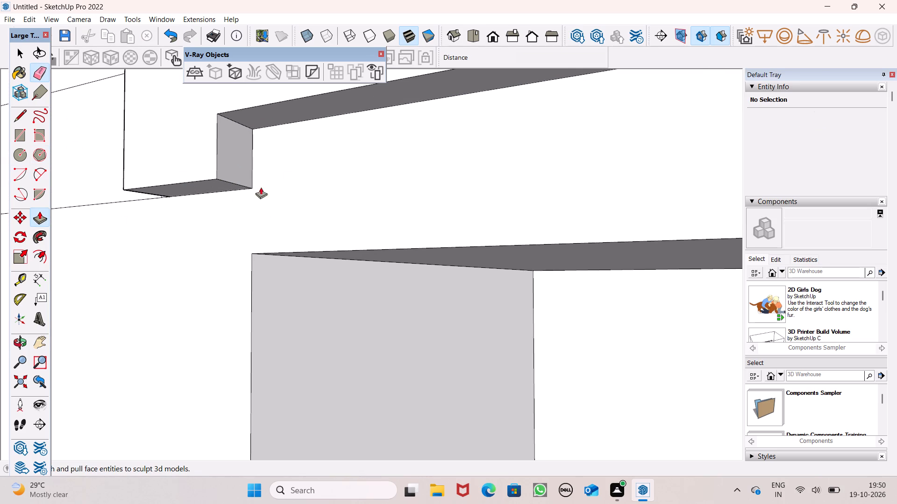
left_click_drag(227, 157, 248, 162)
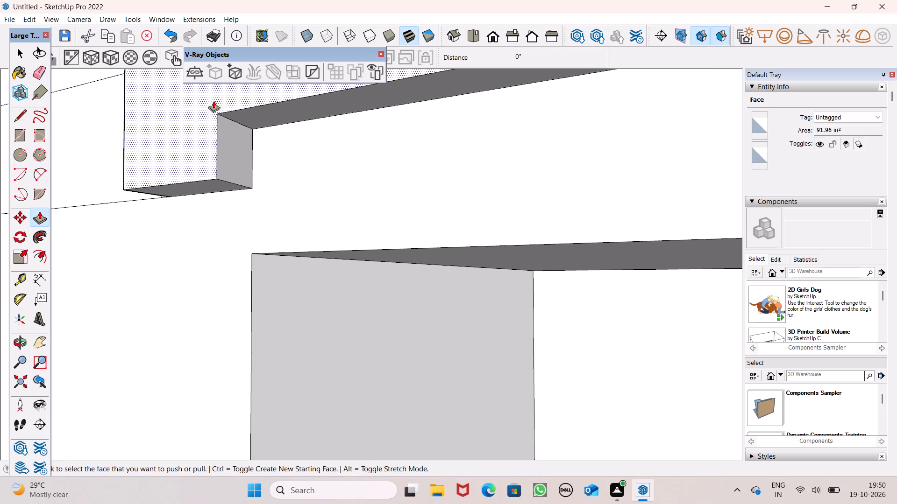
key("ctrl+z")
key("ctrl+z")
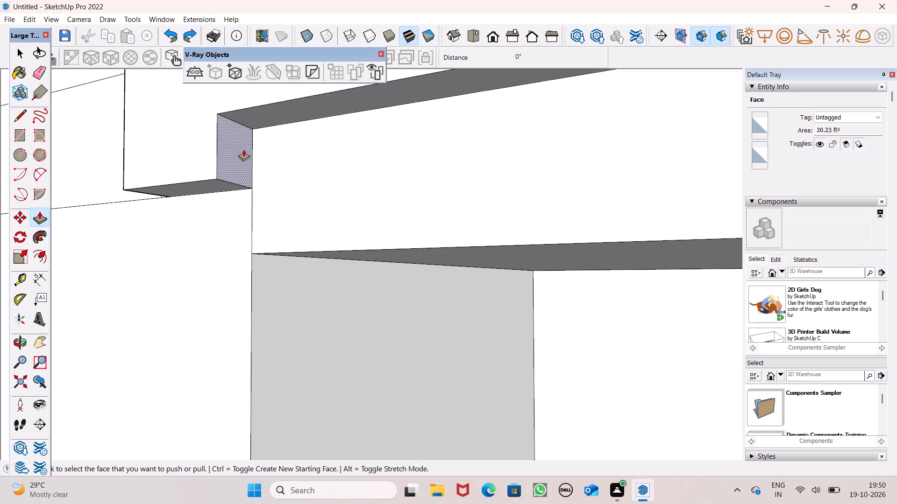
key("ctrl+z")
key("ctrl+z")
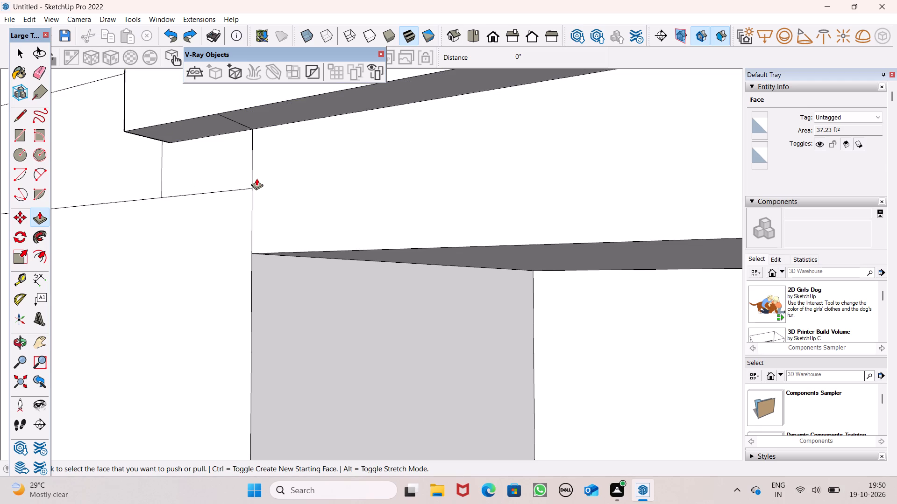
Erase the vertical edge below the upper strip's dividing line and the short horizontal edge beside it on the wall.
key("space")
left_click(41, 69)
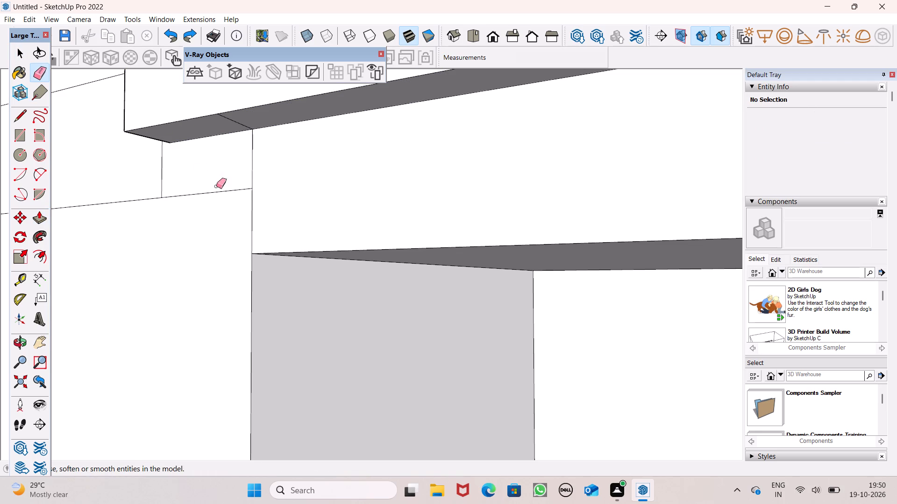
left_click_drag(245, 172, 261, 176)
left_click_drag(254, 204, 253, 209)
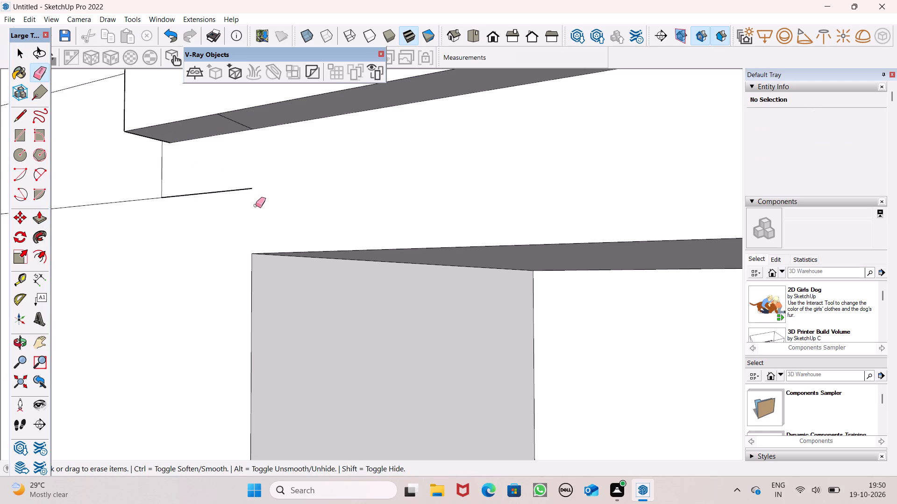
left_click_drag(221, 189, 219, 204)
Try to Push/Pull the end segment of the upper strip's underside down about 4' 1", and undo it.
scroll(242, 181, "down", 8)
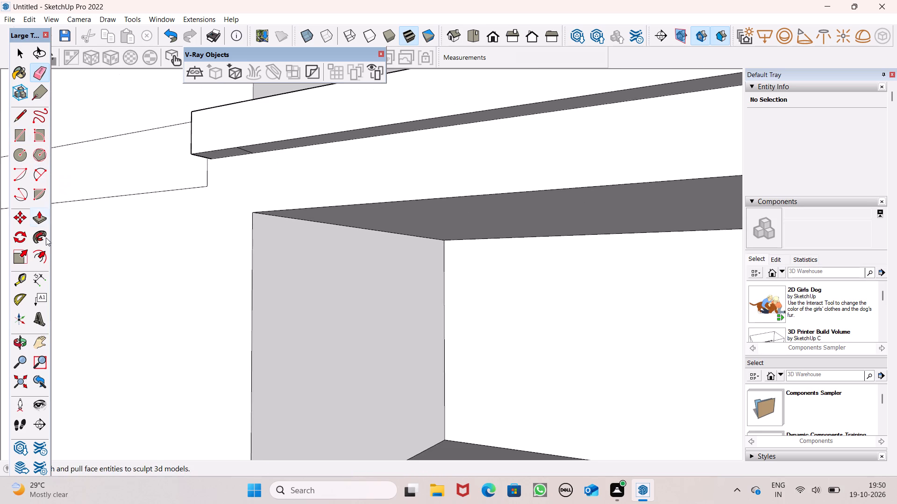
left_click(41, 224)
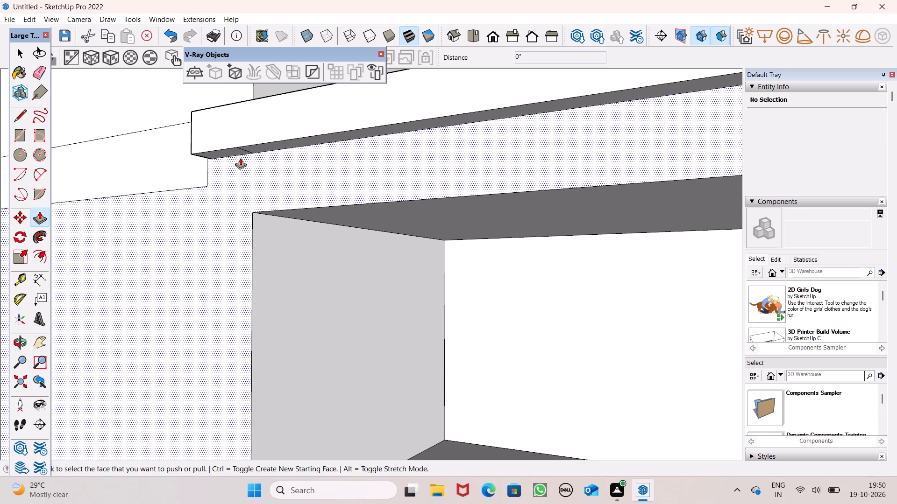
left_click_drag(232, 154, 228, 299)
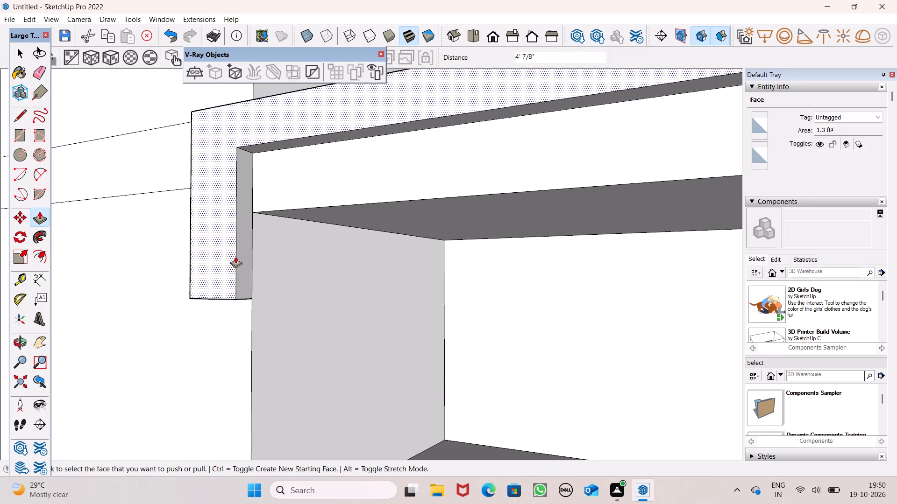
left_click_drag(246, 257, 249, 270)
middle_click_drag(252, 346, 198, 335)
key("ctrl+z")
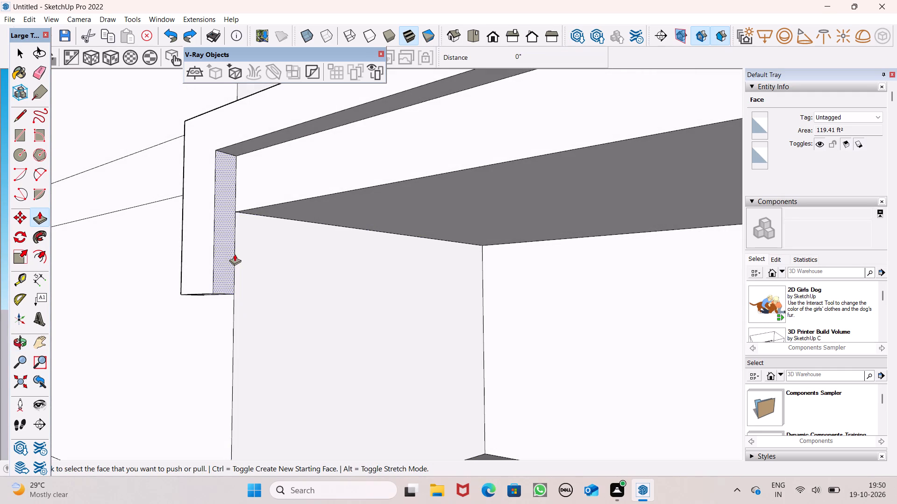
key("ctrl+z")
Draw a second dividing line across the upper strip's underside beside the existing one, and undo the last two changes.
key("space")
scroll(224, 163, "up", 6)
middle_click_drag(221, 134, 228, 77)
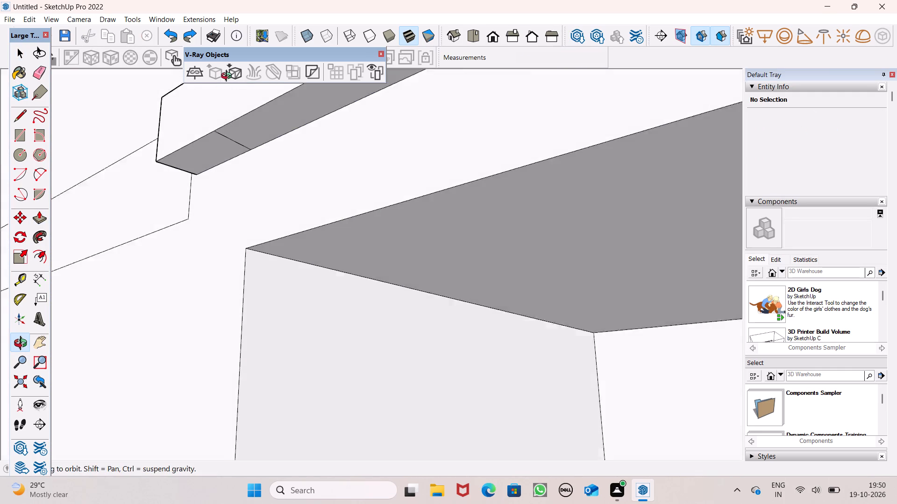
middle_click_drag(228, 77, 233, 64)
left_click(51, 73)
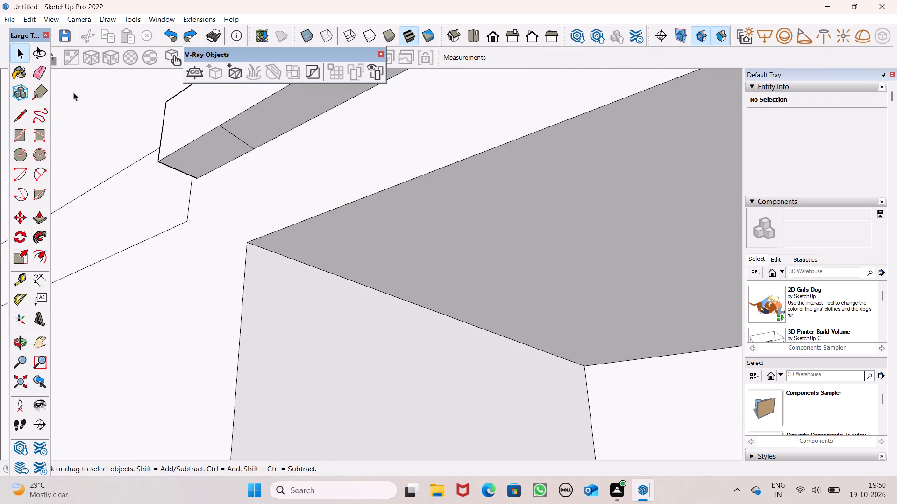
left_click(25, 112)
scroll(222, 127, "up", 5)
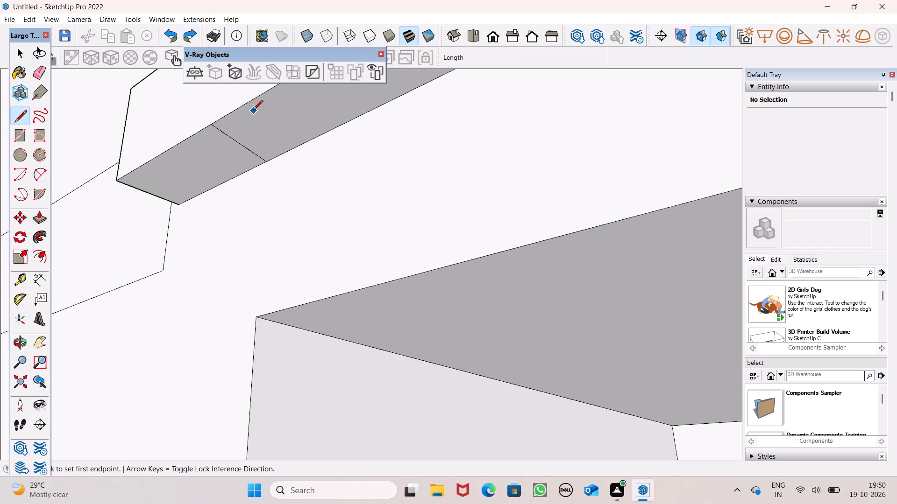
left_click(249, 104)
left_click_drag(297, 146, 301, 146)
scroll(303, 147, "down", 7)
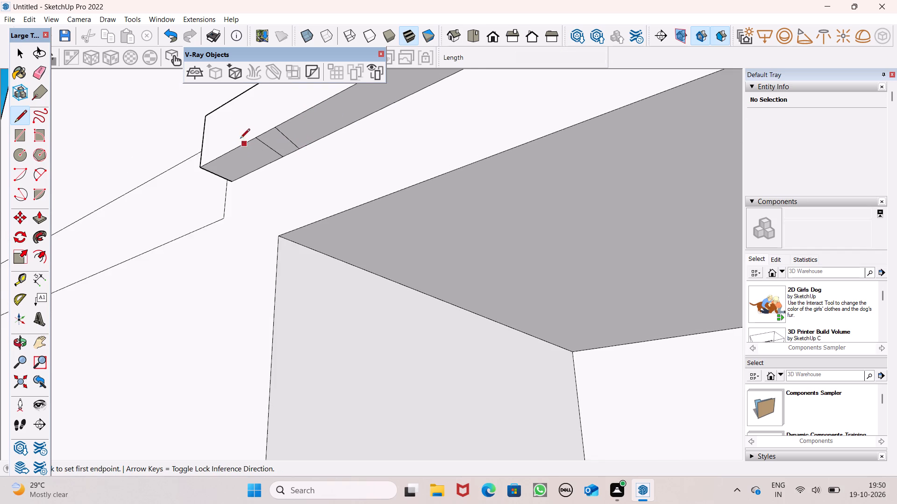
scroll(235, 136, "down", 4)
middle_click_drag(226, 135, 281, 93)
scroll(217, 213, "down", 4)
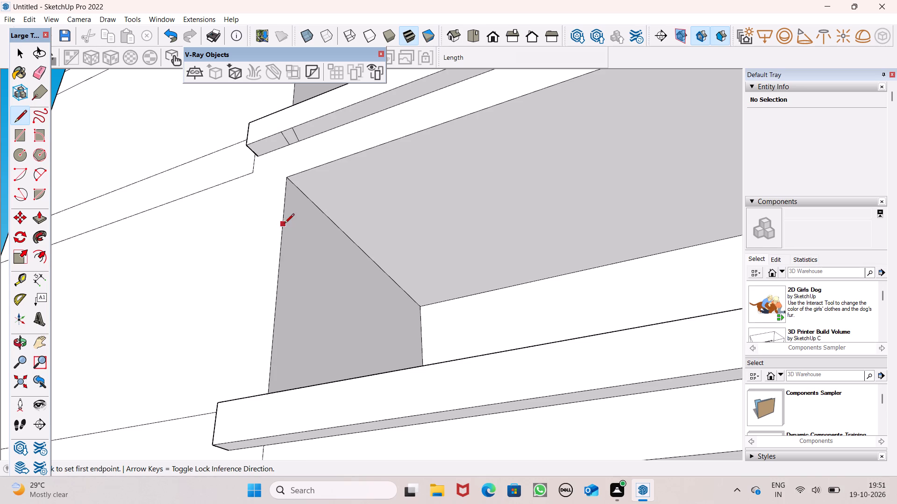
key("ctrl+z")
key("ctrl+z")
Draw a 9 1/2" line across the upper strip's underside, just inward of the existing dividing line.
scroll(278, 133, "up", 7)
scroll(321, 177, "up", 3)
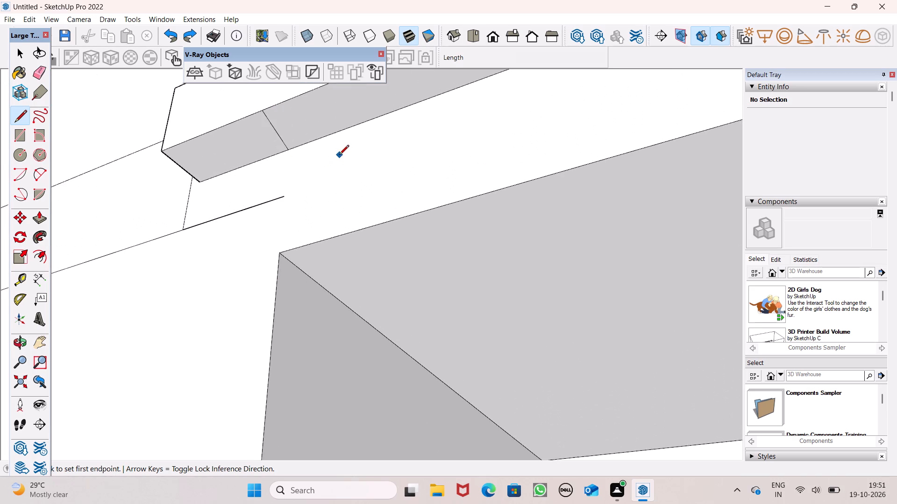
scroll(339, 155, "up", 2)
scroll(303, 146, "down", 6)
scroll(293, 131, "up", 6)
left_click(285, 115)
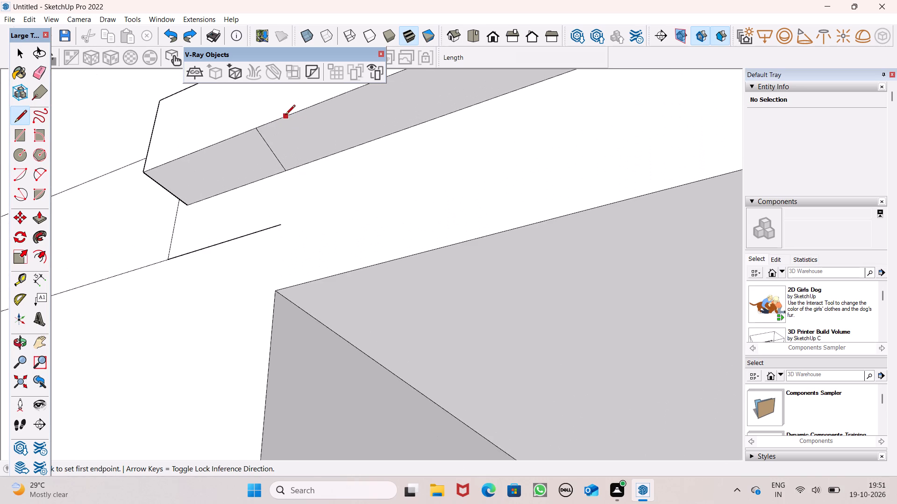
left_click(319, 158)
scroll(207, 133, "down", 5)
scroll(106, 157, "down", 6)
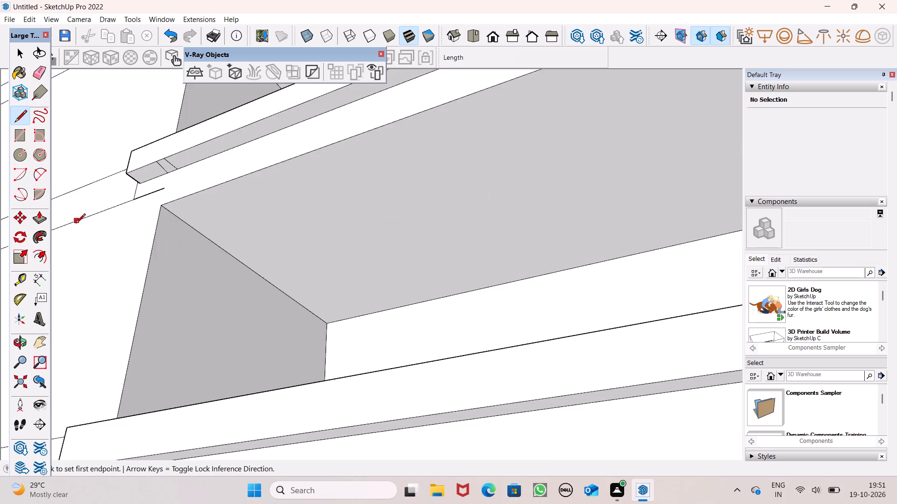
Erase the leftover short edge on the wall below the upper strip and both dividing lines on the strip's underside.
scroll(76, 224, "down", 8)
middle_click_drag(106, 145, 221, 115)
scroll(182, 298, "down", 6)
scroll(216, 154, "up", 2)
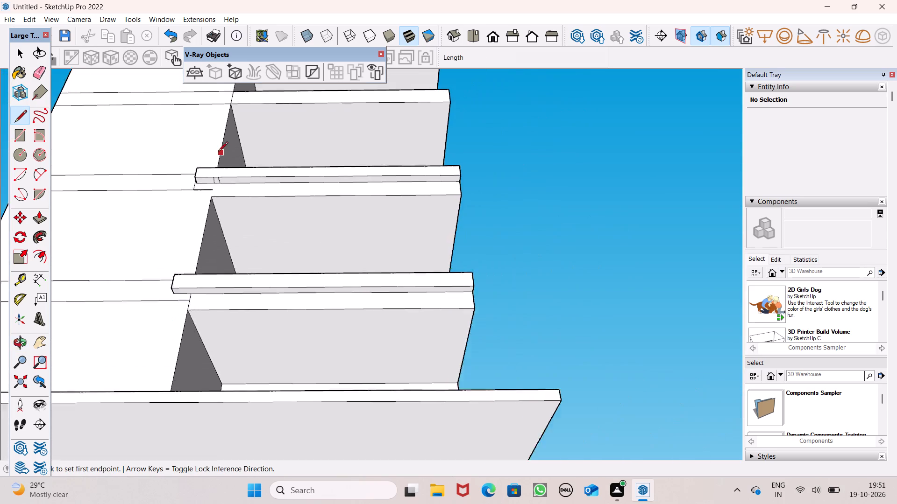
scroll(218, 152, "up", 5)
scroll(204, 225, "up", 7)
middle_click_drag(200, 187, 250, 66)
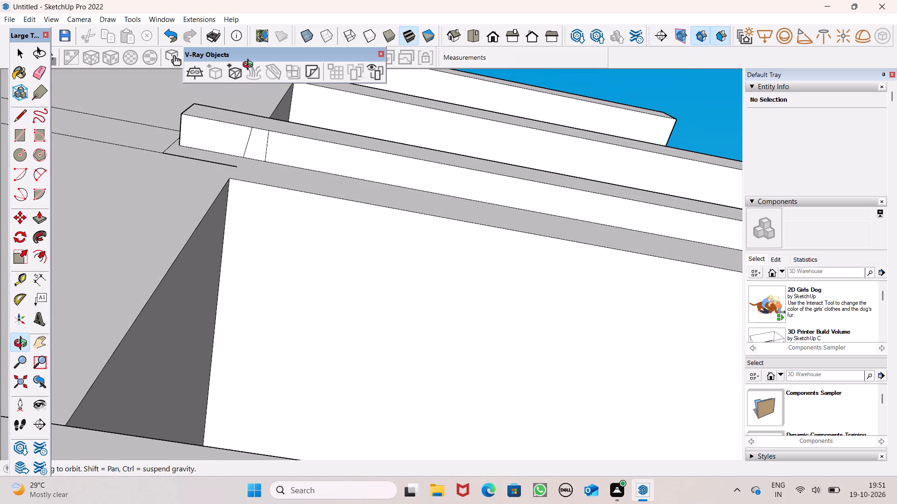
middle_click_drag(250, 66, 249, 62)
left_click(41, 71)
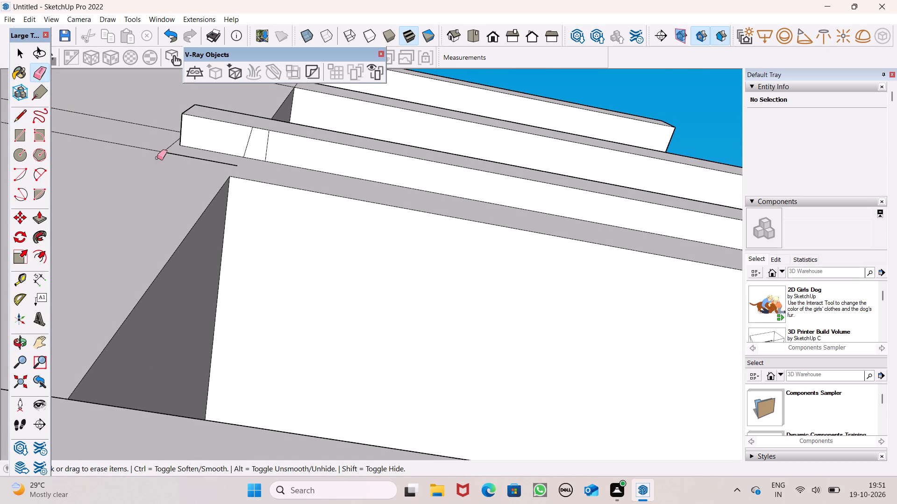
scroll(187, 177, "up", 3)
left_click_drag(202, 145, 198, 165)
scroll(282, 145, "up", 5)
middle_click(283, 145)
left_click_drag(299, 138, 299, 137)
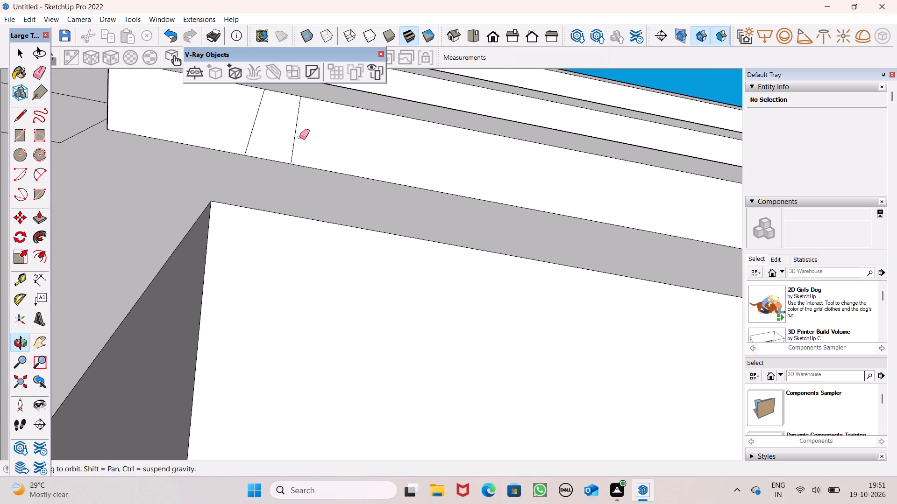
left_click_drag(299, 137, 245, 123)
left_click_drag(253, 124, 259, 126)
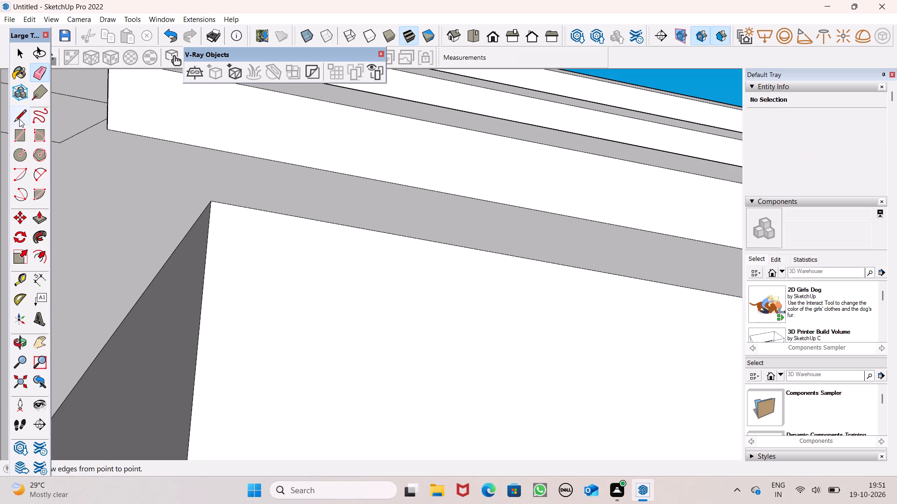
Draw a single dividing line across the upper strip's underside near its end beside the block.
left_click(19, 119)
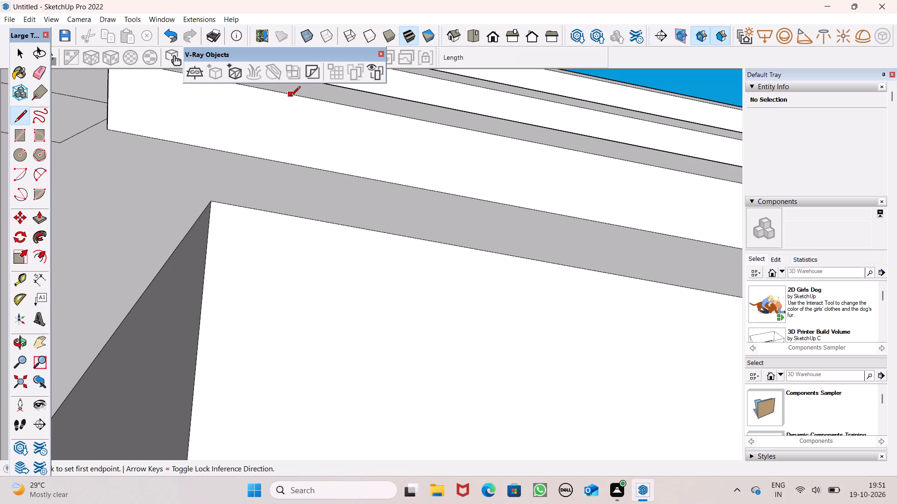
left_click(290, 96)
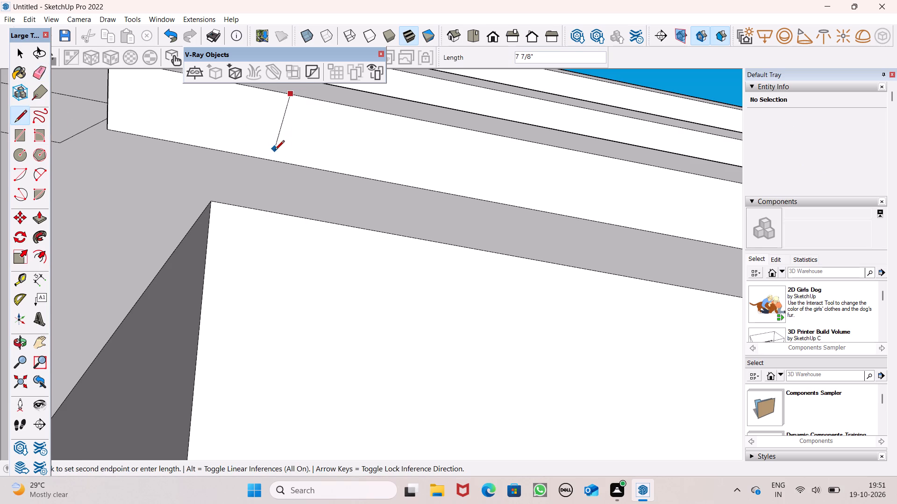
left_click(279, 161)
key("space")
Push/Pull the underside's end segment down about 1' 8" and another 9' 1 9/16" to the lower strip as a frame leg.
scroll(262, 162, "down", 10)
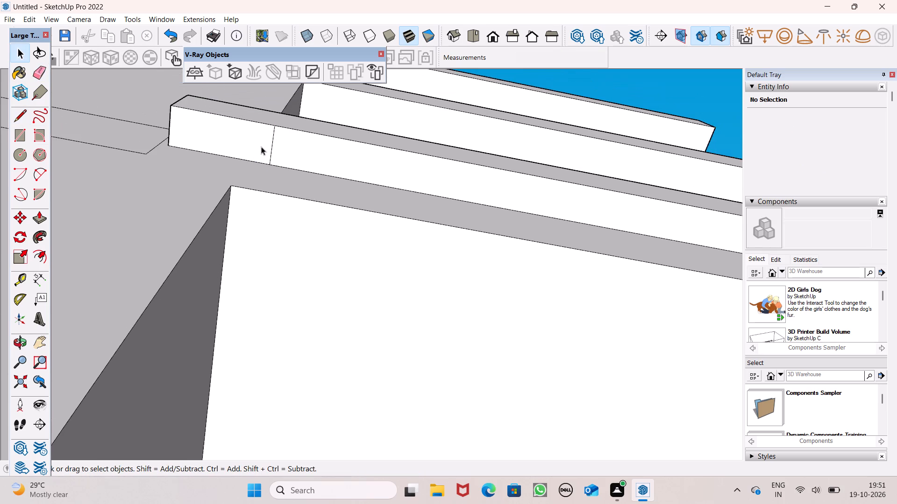
scroll(261, 147, "down", 3)
middle_click_drag(269, 156, 227, 235)
scroll(322, 124, "down", 5)
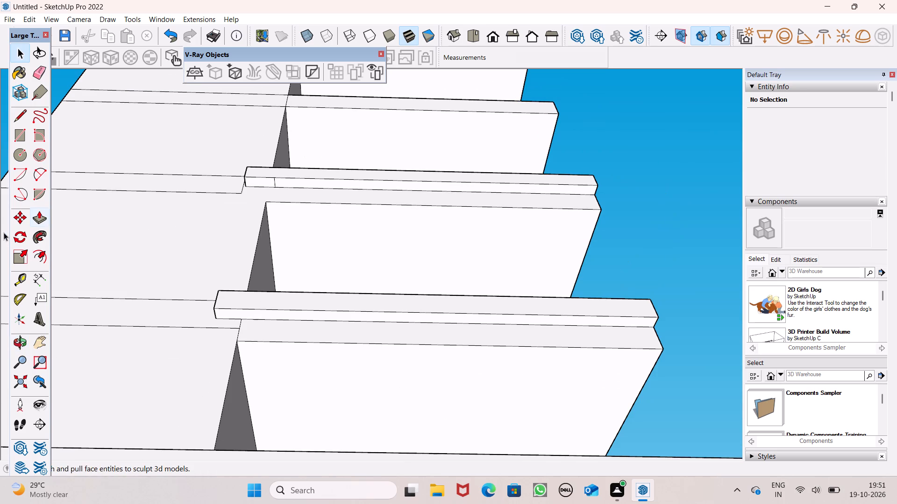
left_click(38, 221)
left_click_drag(255, 182, 255, 217)
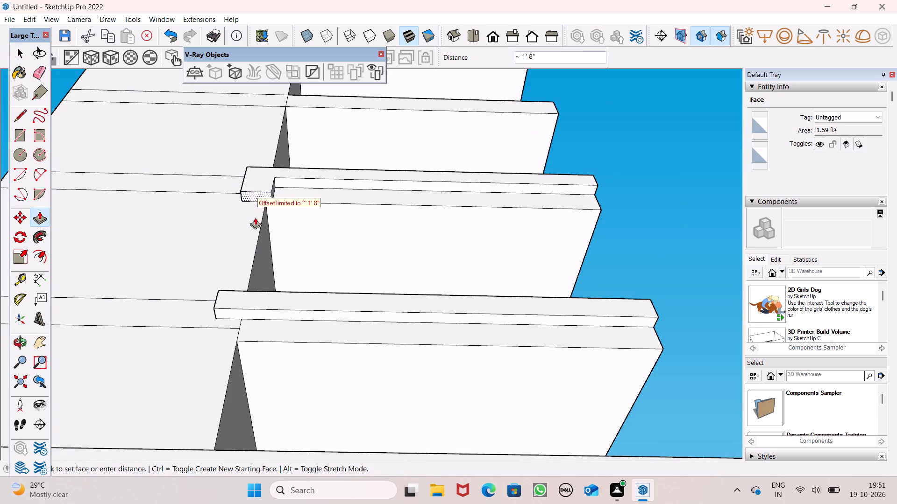
left_click_drag(255, 217, 252, 236)
left_click_drag(258, 196, 249, 279)
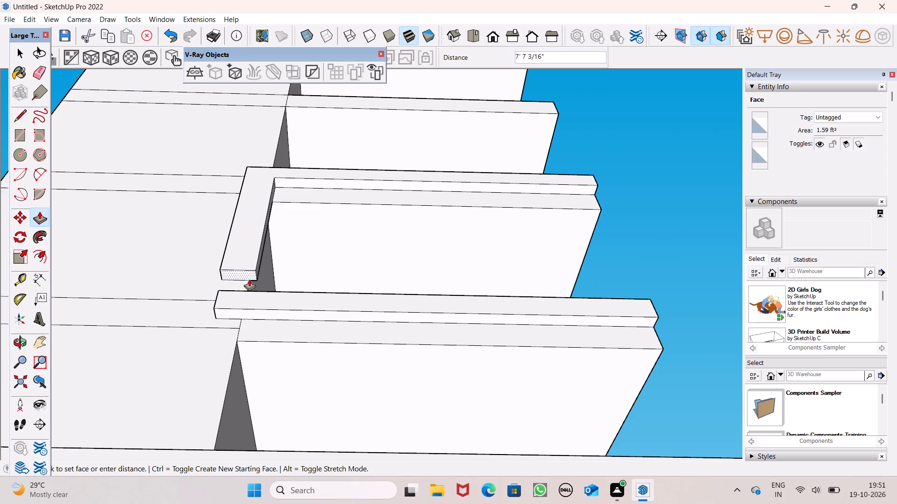
left_click_drag(249, 279, 247, 289)
scroll(287, 203, "down", 5)
Push/Pull the new frame leg's outer side face flush with the end of the lower strip.
middle_click_drag(290, 226, 283, 380)
scroll(287, 360, "down", 2)
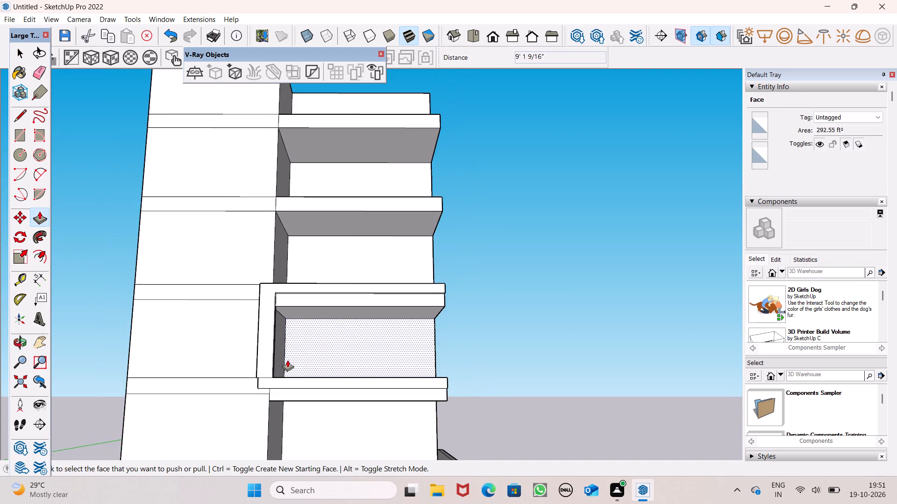
scroll(287, 360, "down", 1)
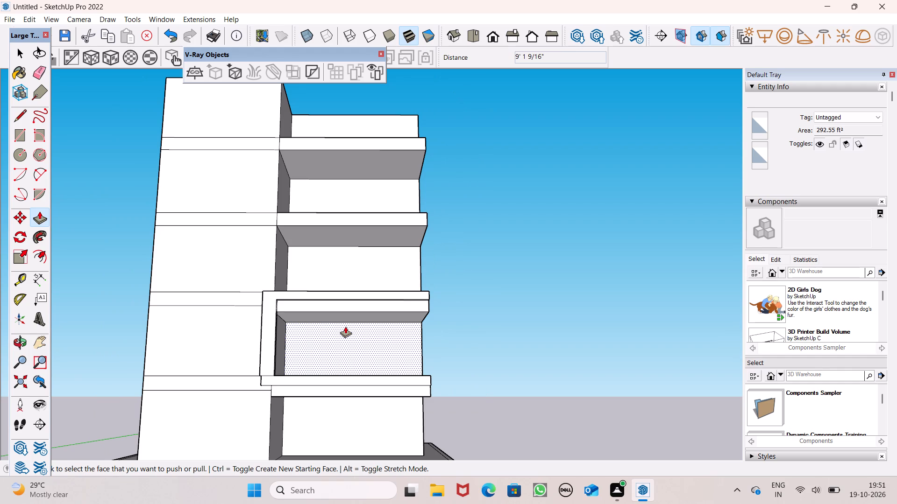
middle_click_drag(310, 386, 470, 438)
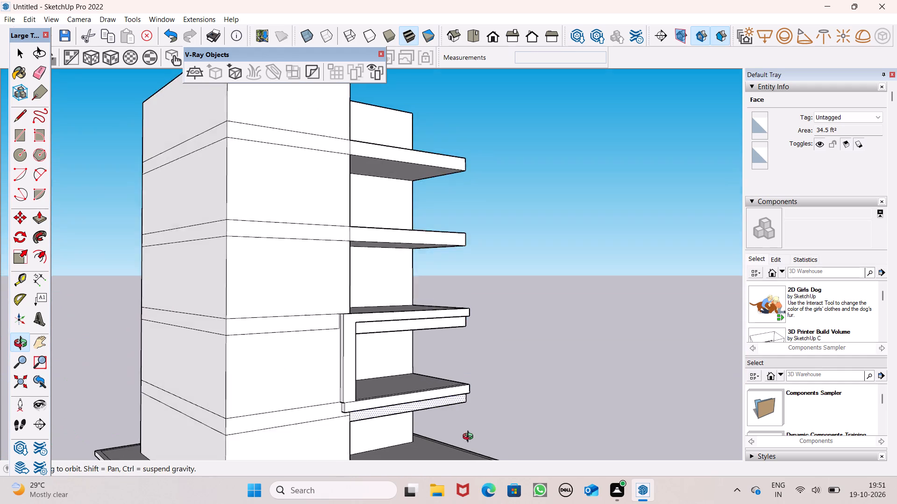
middle_click_drag(470, 438, 470, 439)
scroll(290, 404, "up", 6)
scroll(400, 412, "up", 6)
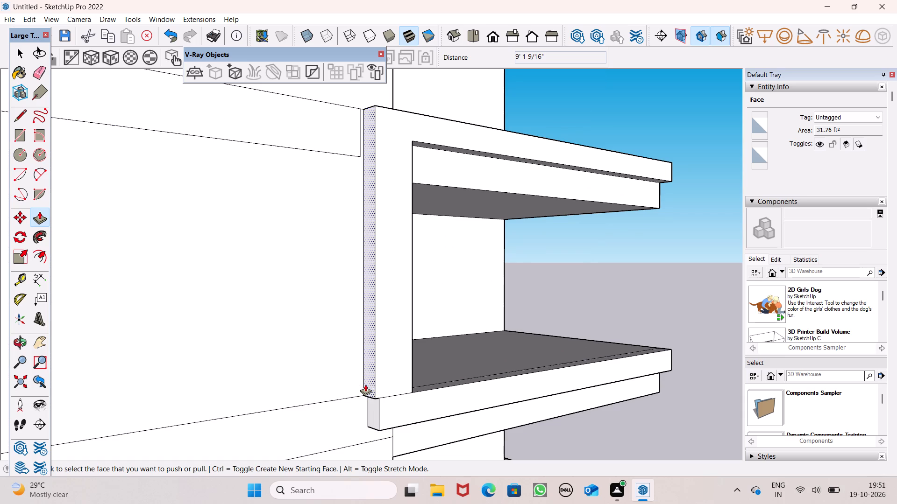
left_click_drag(370, 386, 376, 403)
scroll(353, 342, "down", 5)
middle_click_drag(362, 390, 299, 416)
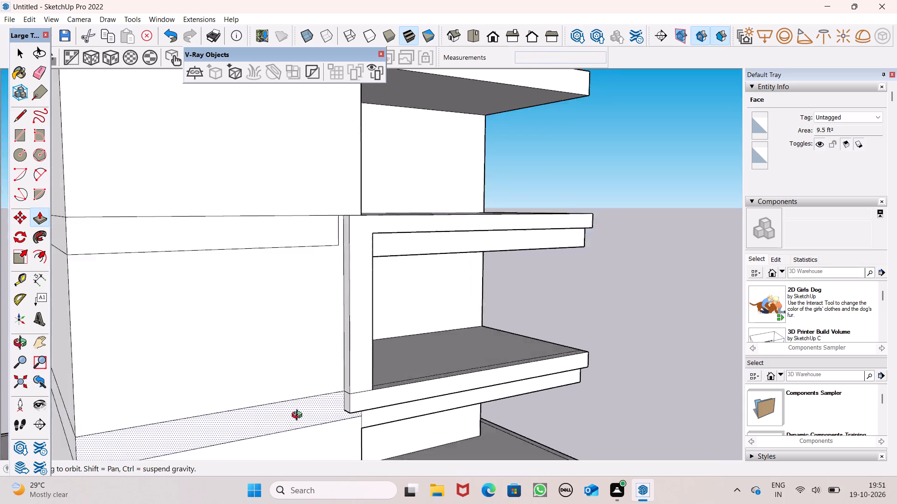
Push/Pull the underside of the frame's upper strip down 5 13/16" to thicken it.
middle_click_drag(299, 416, 185, 413)
scroll(251, 348, "down", 3)
middle_click_drag(449, 405, 381, 360)
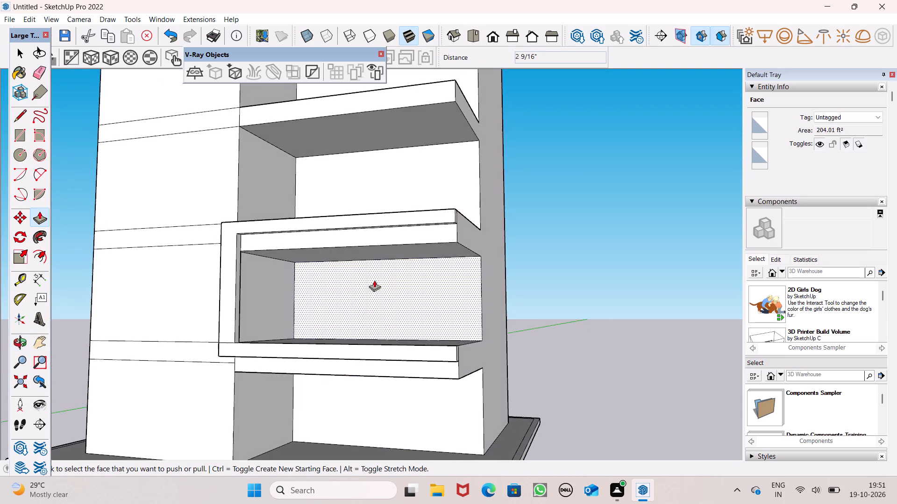
scroll(365, 245, "up", 4)
middle_click_drag(356, 216, 357, 162)
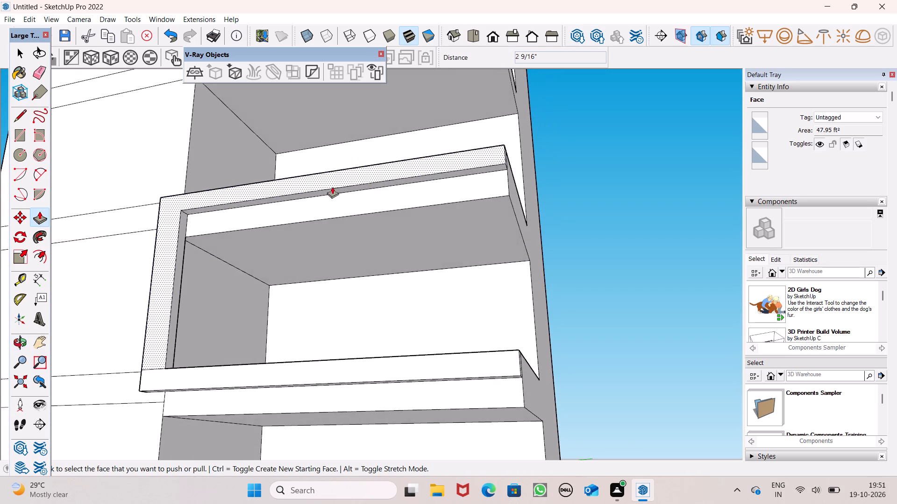
scroll(329, 188, "up", 4)
left_click_drag(328, 195, 333, 205)
Push/Pull the underside of the frame's lower strip down 5 7/16" to thicken it.
scroll(359, 163, "down", 2)
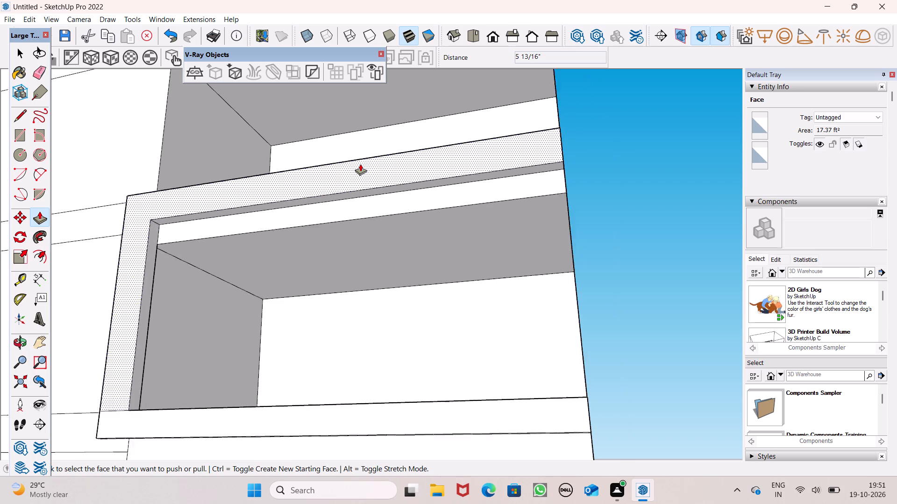
scroll(360, 164, "down", 5)
middle_click_drag(370, 203, 399, 277)
scroll(411, 326, "down", 2)
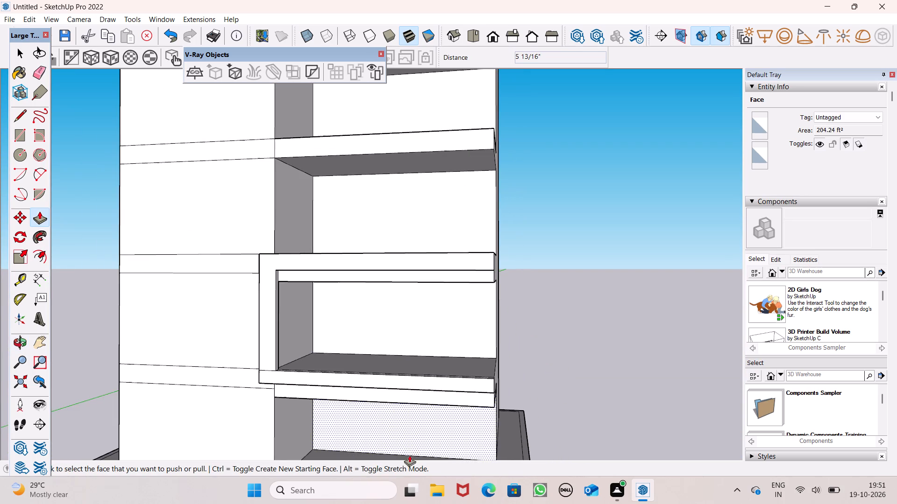
middle_click_drag(390, 422, 386, 312)
scroll(385, 285, "up", 4)
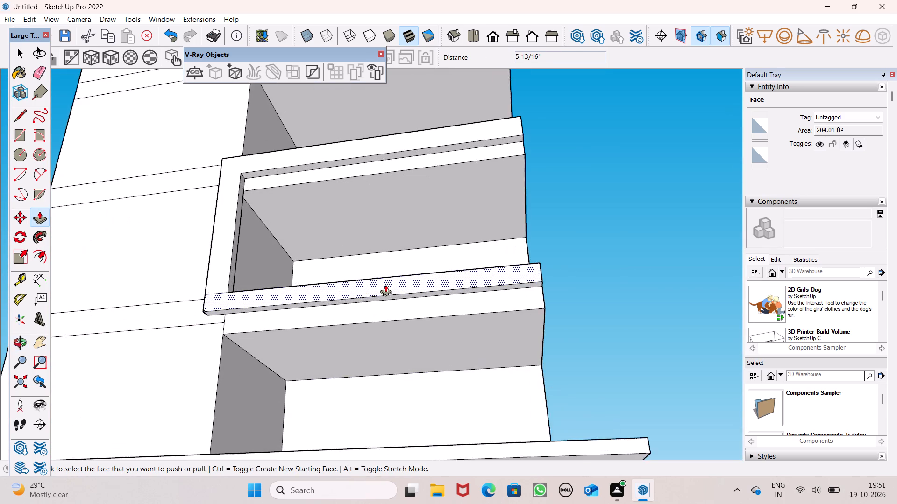
scroll(354, 318, "up", 4)
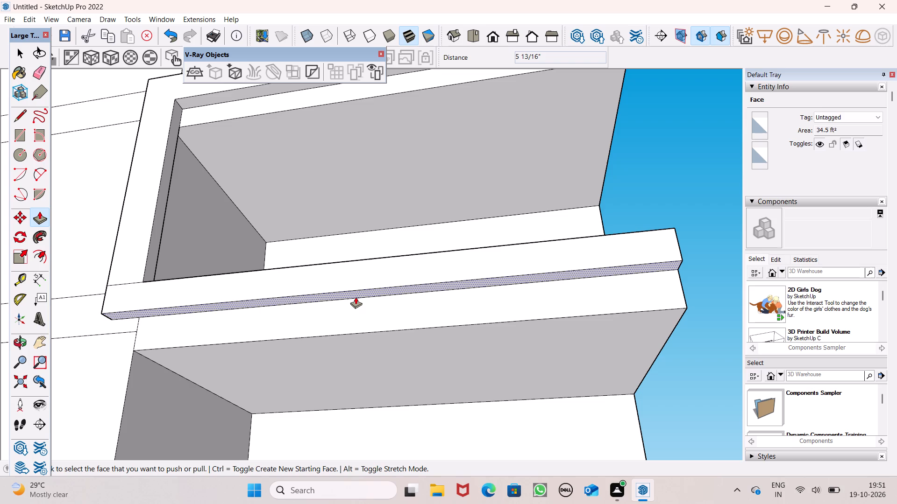
left_click_drag(356, 297, 356, 307)
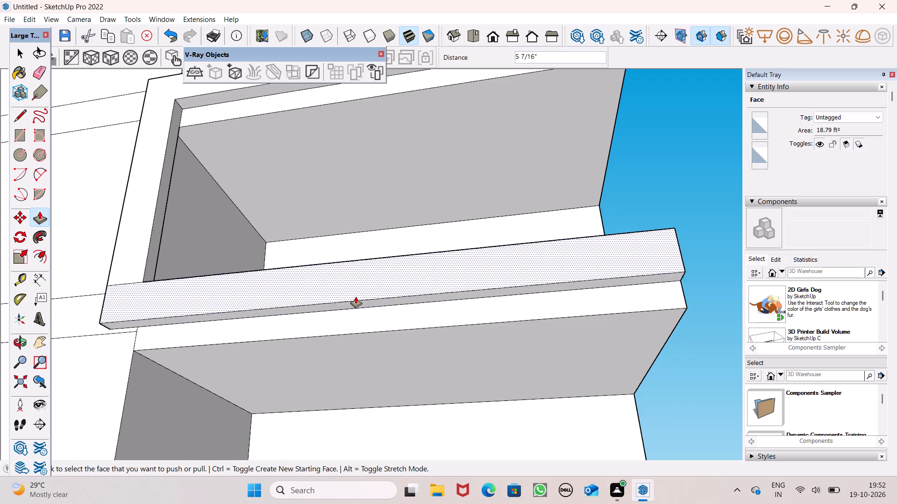
key("space")
Draw a dividing line across the lower strip's top face near its outer end, opposite the existing frame leg.
scroll(347, 323, "down", 5)
scroll(386, 307, "down", 3)
middle_click_drag(403, 347, 399, 439)
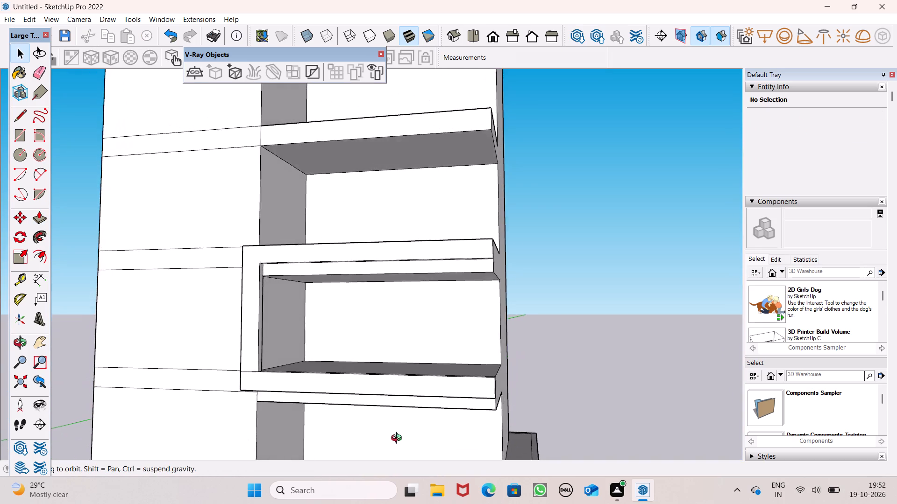
middle_click_drag(399, 439, 397, 439)
scroll(457, 345, "down", 4)
middle_click_drag(482, 361, 348, 417)
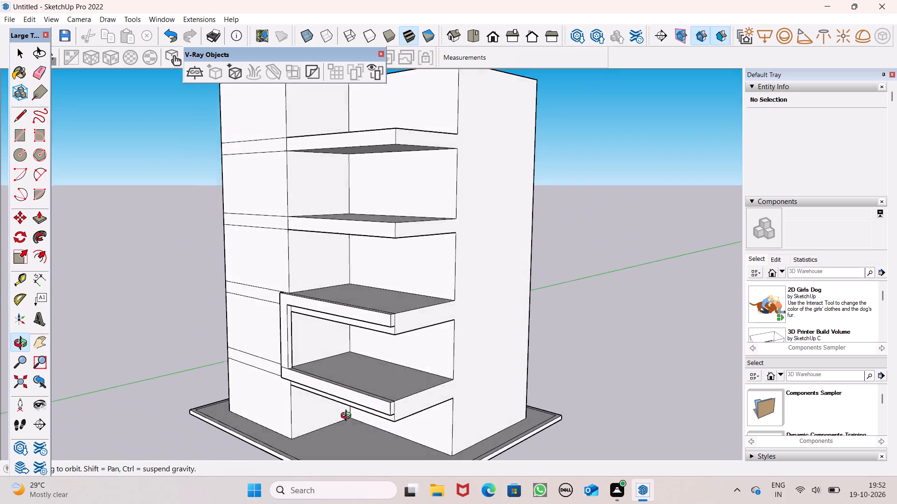
middle_click_drag(348, 417, 332, 452)
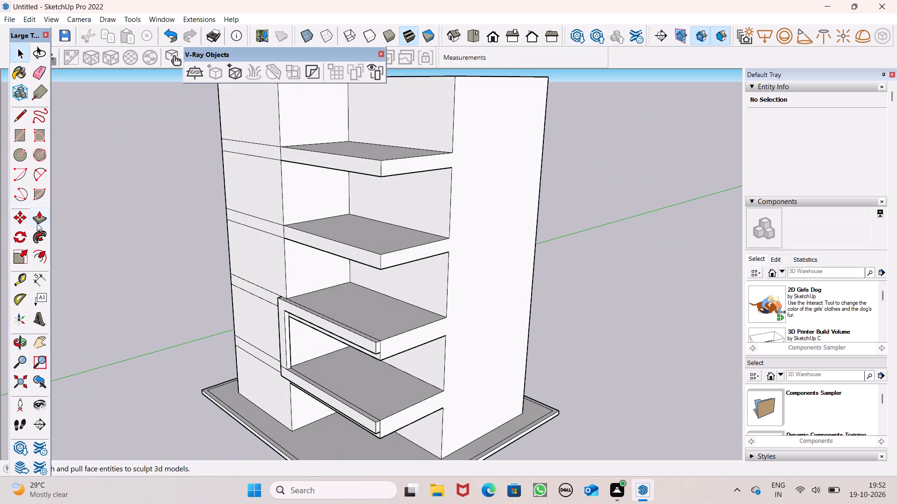
left_click_drag(22, 115, 22, 120)
scroll(399, 393, "up", 6)
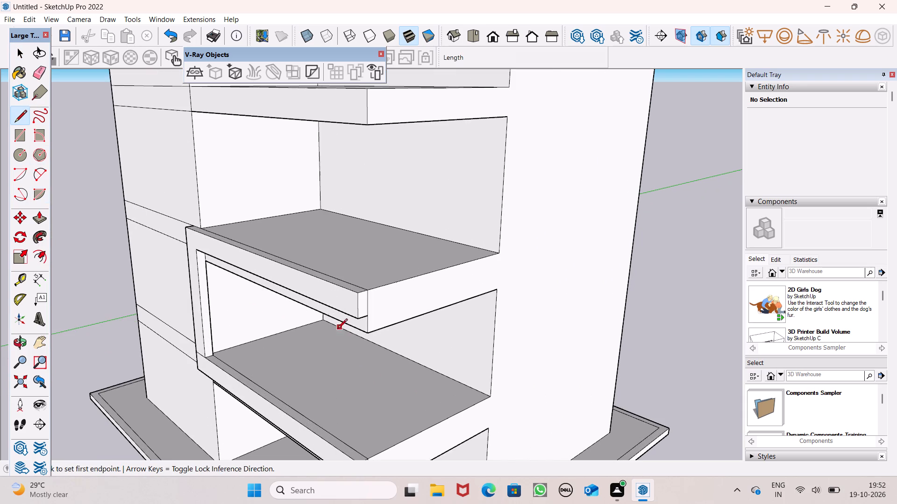
scroll(338, 274, "down", 5)
scroll(372, 417, "up", 5)
scroll(324, 382, "up", 7)
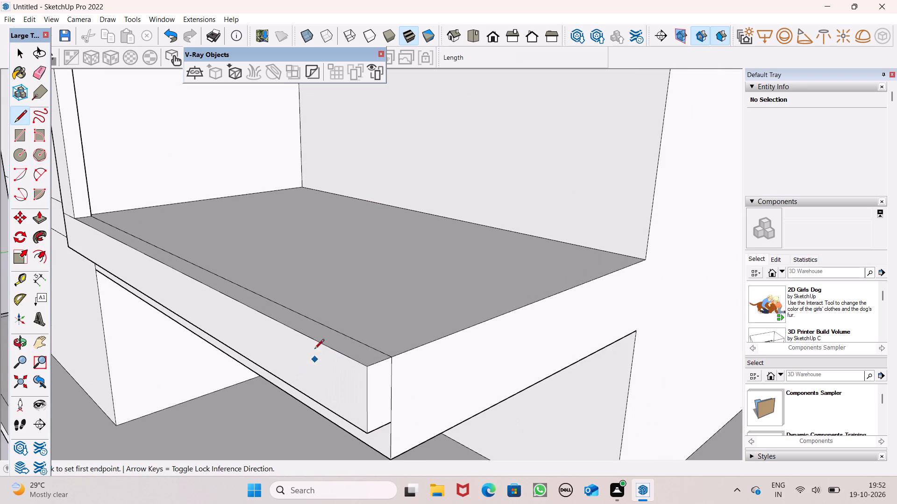
scroll(314, 341, "up", 5)
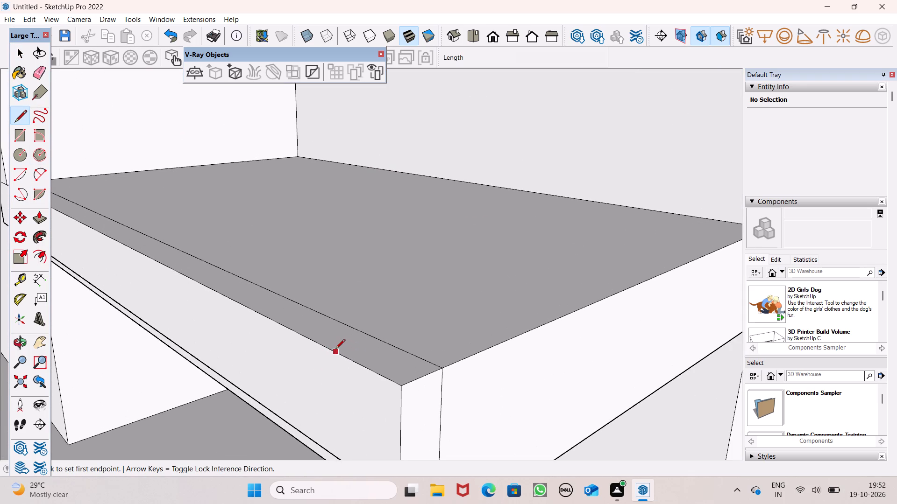
left_click(331, 350)
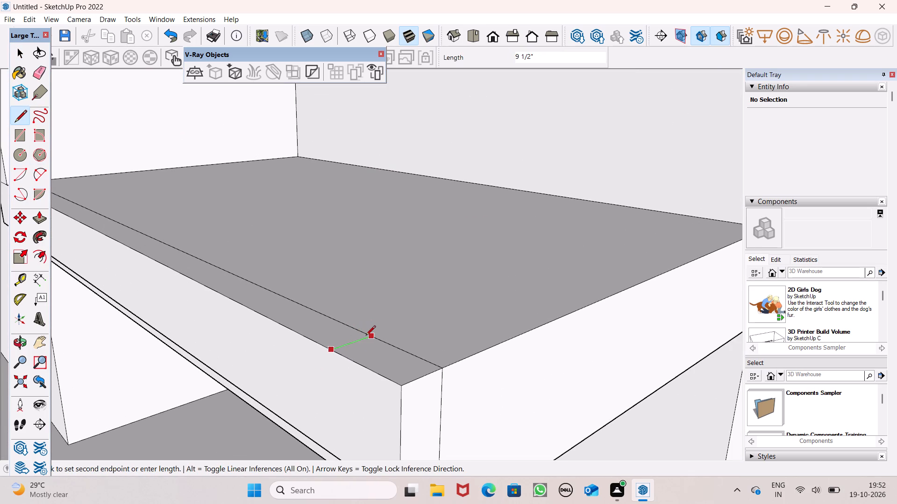
left_click(366, 336)
scroll(368, 329, "down", 11)
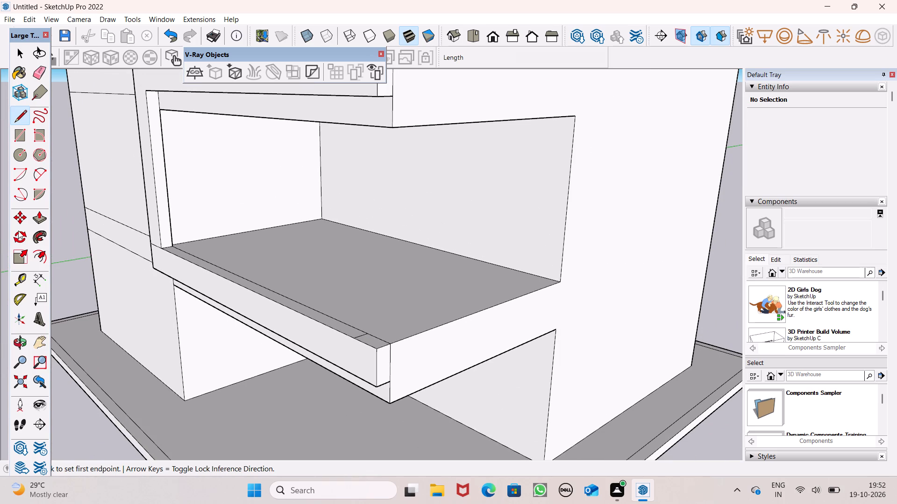
Push/Pull the lower strip's end segment up about 10' 3 3/4" to the upper strip as the second frame leg.
left_click(35, 216)
scroll(158, 304, "down", 5)
middle_click_drag(233, 356, 327, 421)
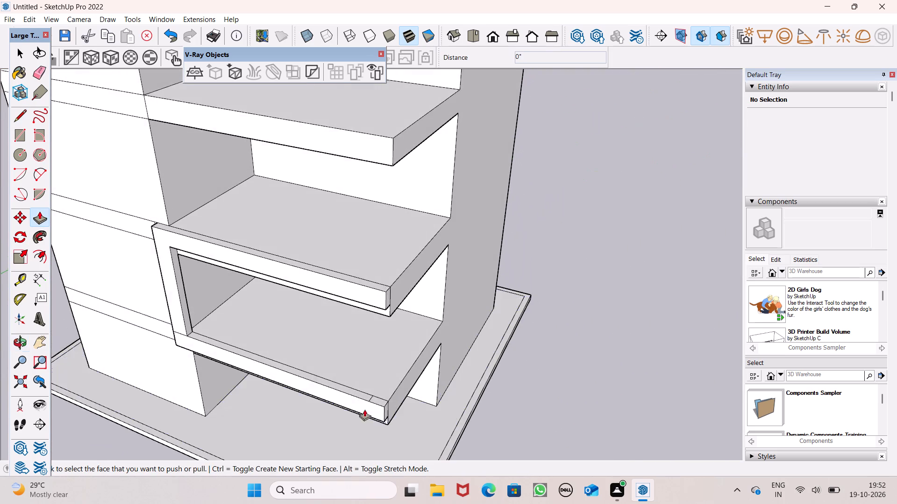
scroll(370, 408, "up", 3)
left_click_drag(384, 397, 387, 305)
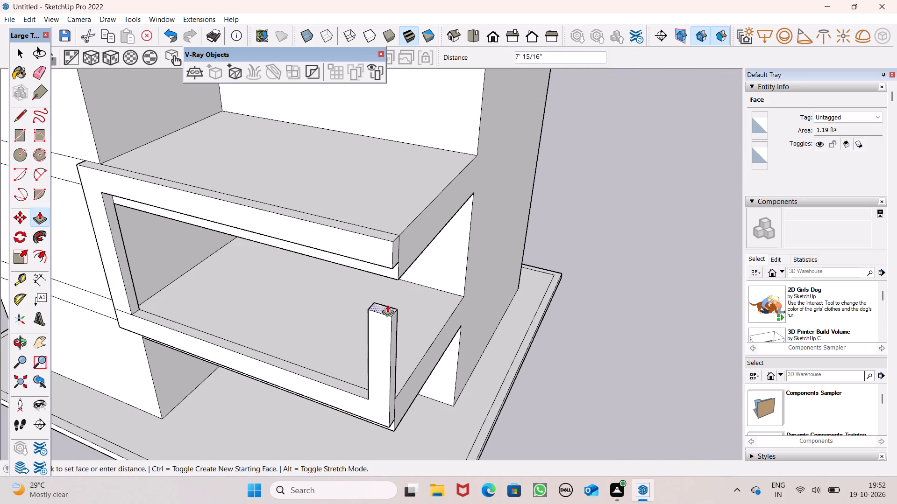
left_click_drag(387, 305, 394, 266)
Push/Pull the second frame leg's inner side face 4 15/16" into the opening to widen the leg.
scroll(383, 302, "down", 3)
middle_click_drag(366, 349, 434, 304)
scroll(508, 283, "down", 1)
middle_click_drag(395, 372, 500, 339)
scroll(517, 291, "up", 5)
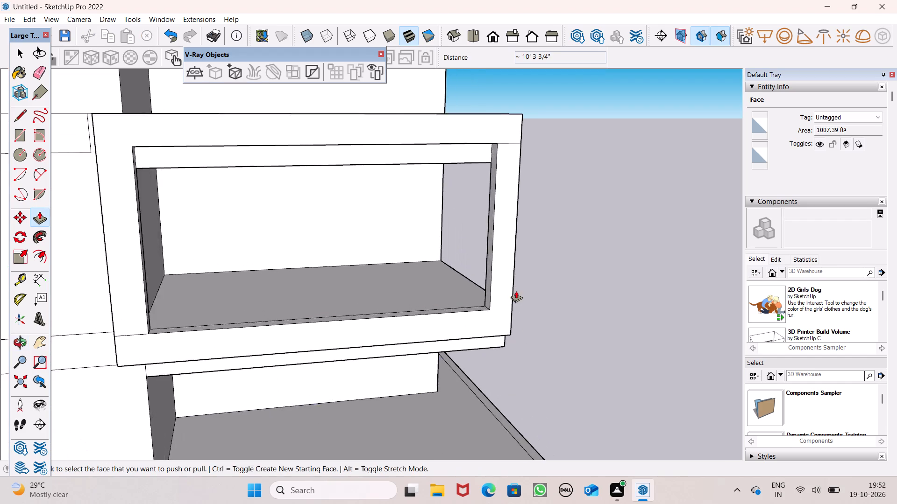
middle_click_drag(511, 300, 575, 300)
scroll(529, 262, "up", 4)
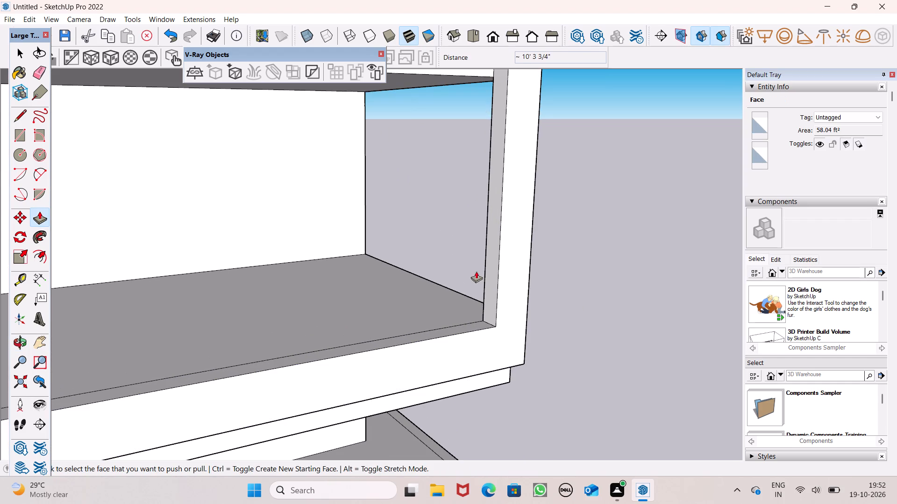
left_click_drag(491, 276, 484, 283)
Push/Pull the upper strip's underside inside the frame down another 1 3/8".
scroll(432, 364, "down", 6)
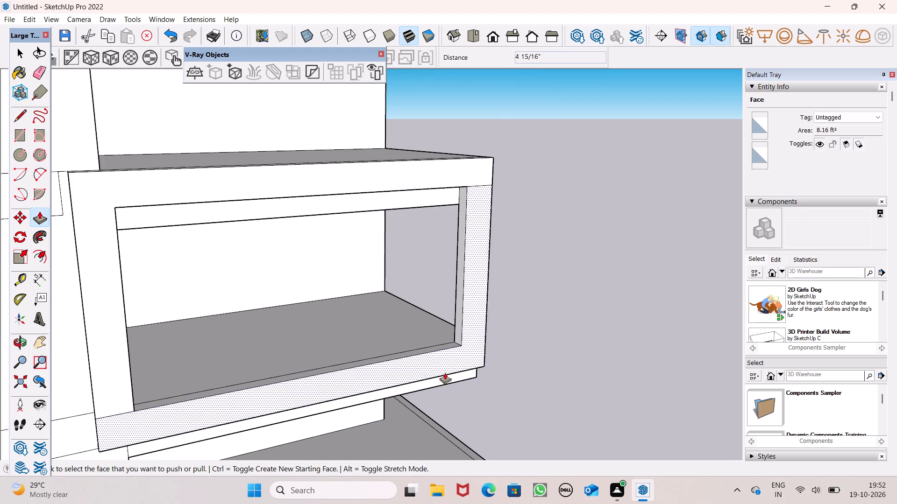
middle_click_drag(483, 371, 356, 373)
scroll(399, 330, "down", 2)
middle_click_drag(581, 357, 602, 322)
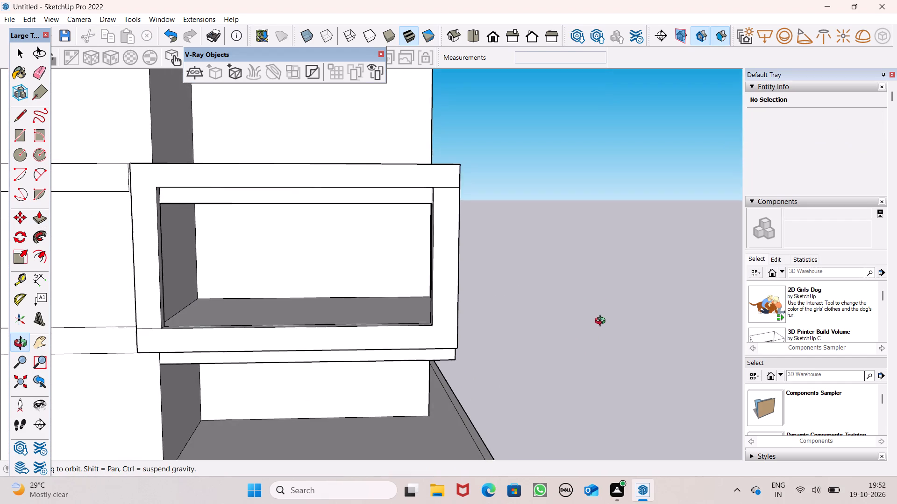
middle_click_drag(602, 322, 602, 320)
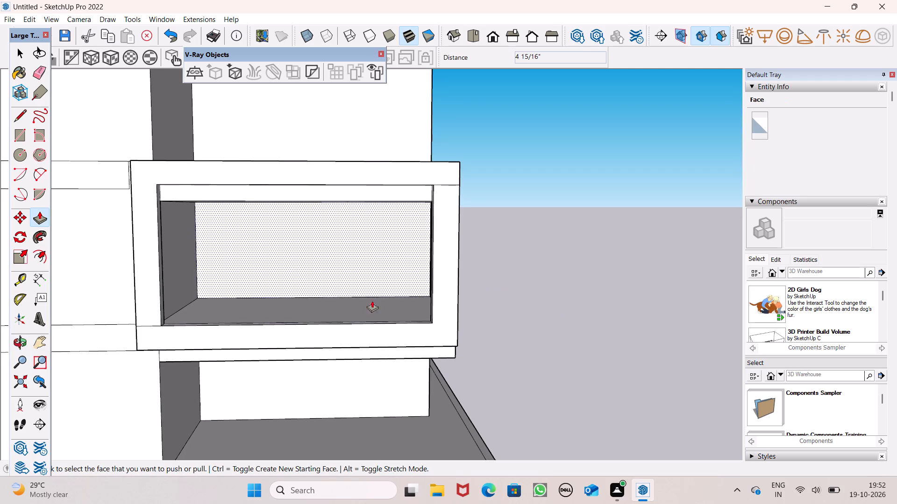
middle_click_drag(76, 228, 69, 189)
scroll(202, 162, "up", 6)
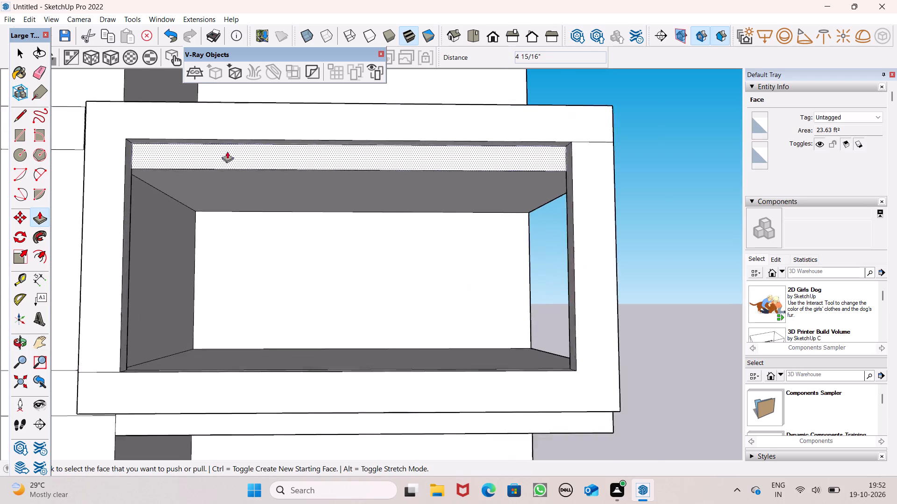
left_click(260, 142)
scroll(276, 175, "down", 4)
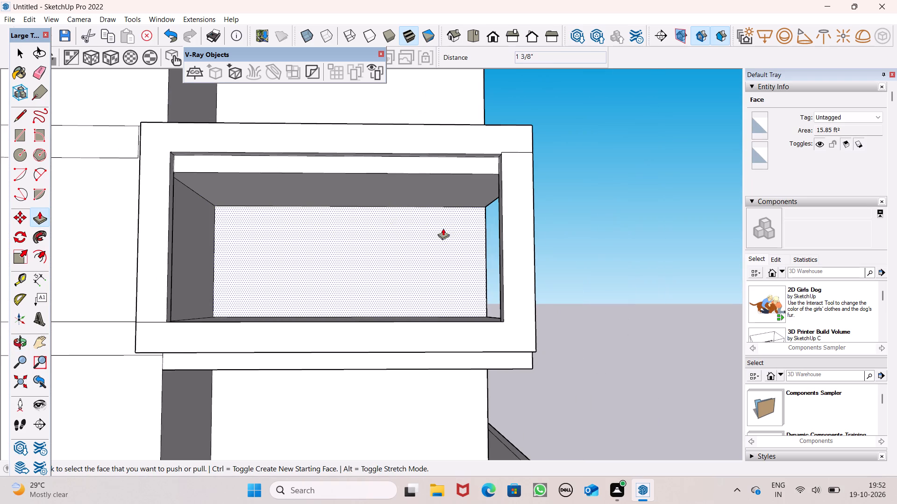
key("space")
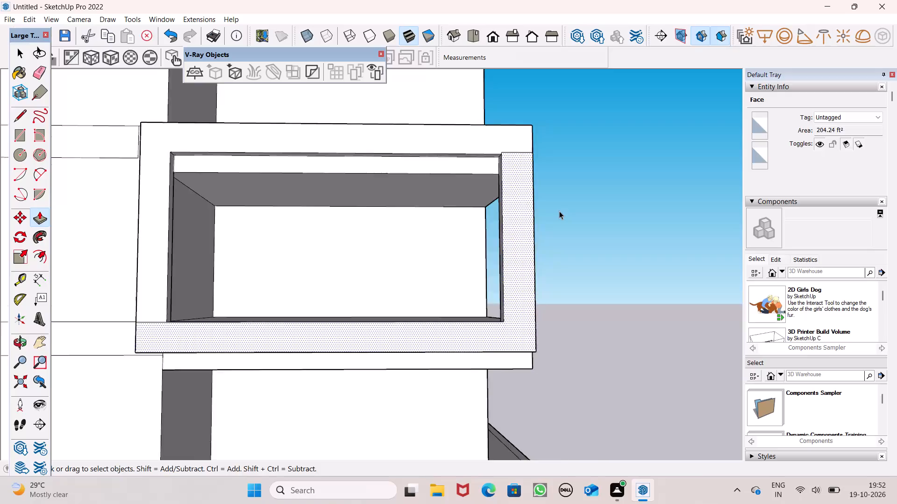
Erase the leftover dividing lines on the frame's front face where the legs meet the strips, including the short corner stub.
scroll(559, 211, "down", 2)
middle_click_drag(553, 226, 547, 254)
left_click(30, 74)
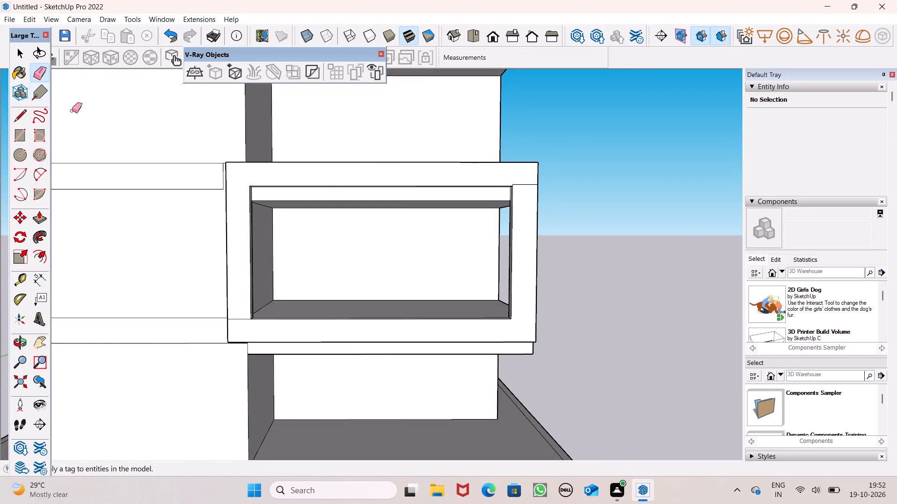
scroll(234, 297, "up", 3)
left_click_drag(244, 313, 240, 322)
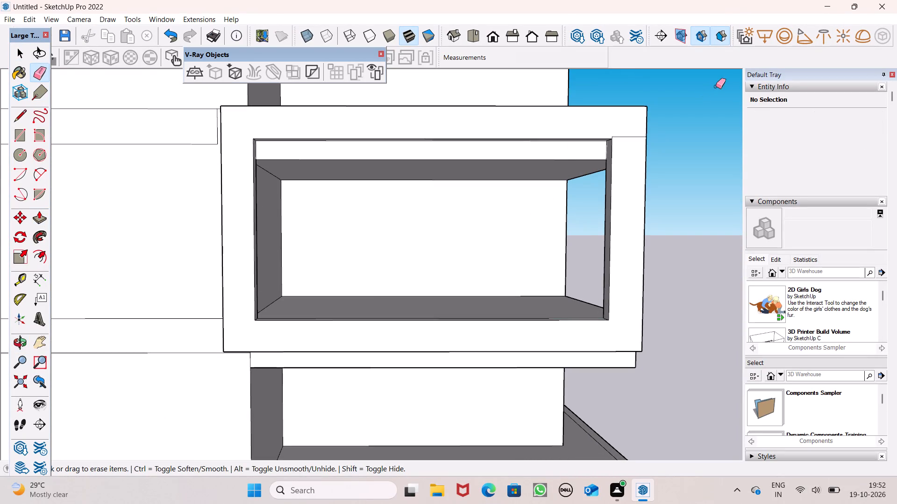
left_click_drag(626, 133, 625, 145)
scroll(593, 137, "up", 7)
scroll(661, 125, "up", 14)
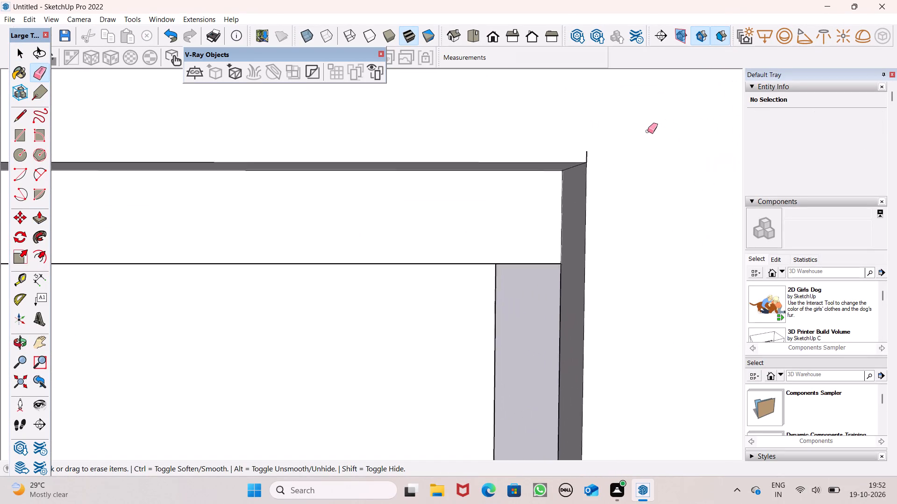
scroll(648, 131, "up", 2)
left_click_drag(549, 165, 549, 173)
key("space")
Examine the closed balcony frame and the storeys above it from the front, from above and from its outer end.
scroll(591, 154, "down", 7)
scroll(438, 159, "down", 2)
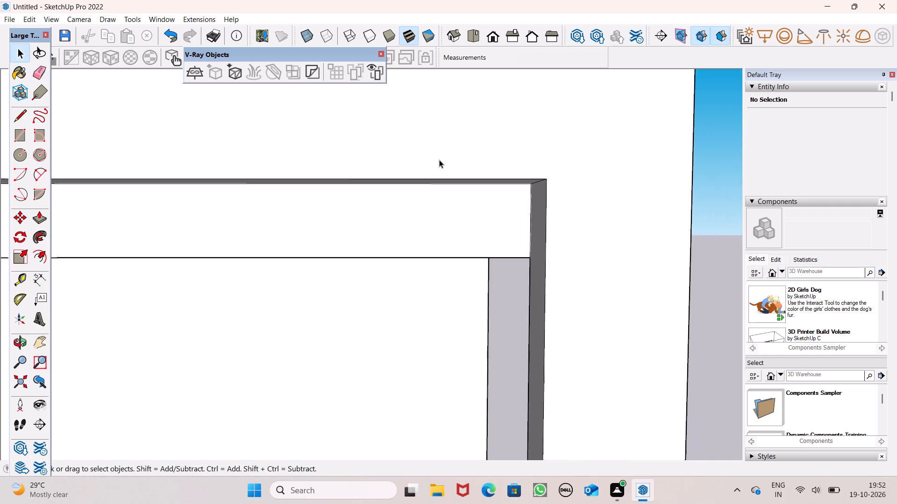
scroll(439, 160, "down", 3)
scroll(468, 184, "down", 6)
scroll(480, 141, "down", 17)
middle_click_drag(470, 211, 463, 260)
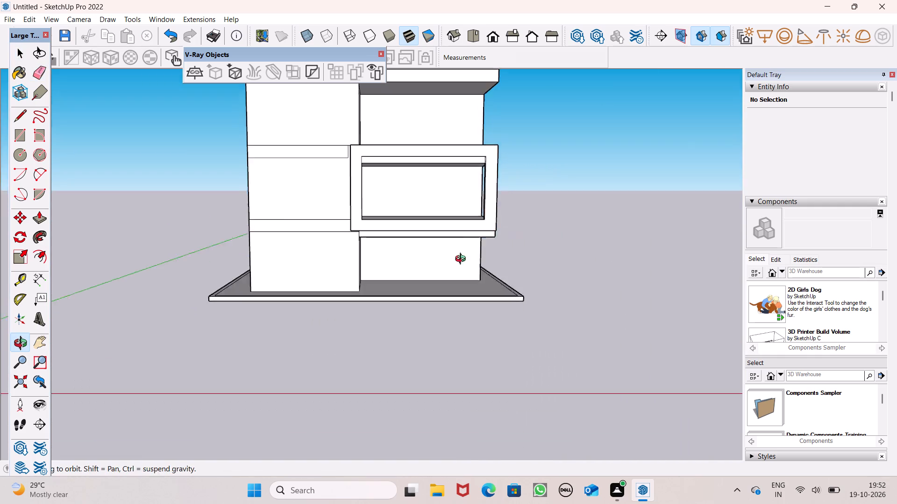
middle_click_drag(463, 260, 457, 291)
scroll(497, 248, "down", 7)
scroll(479, 186, "up", 1)
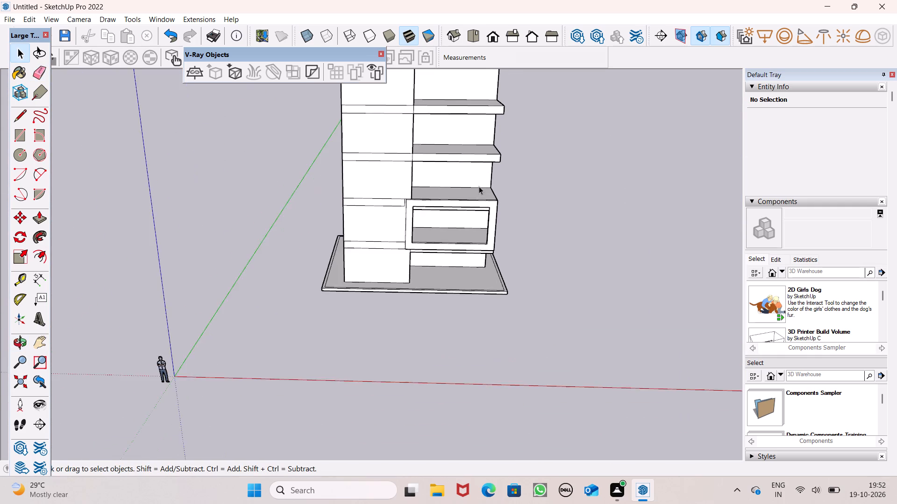
scroll(479, 186, "up", 1)
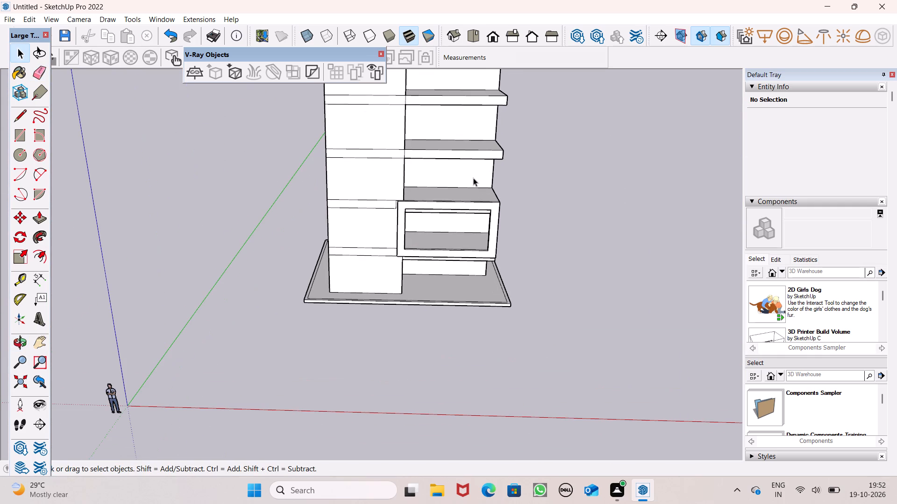
middle_click_drag(472, 180, 390, 376)
scroll(437, 307, "up", 6)
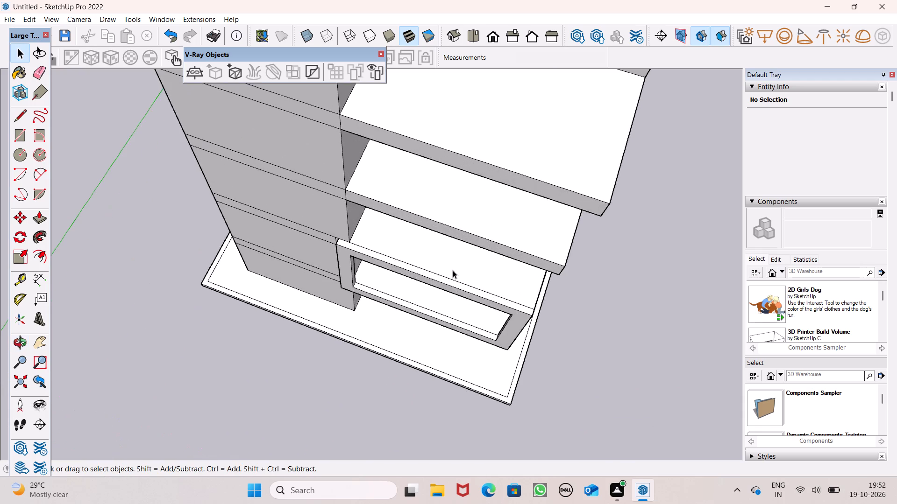
scroll(541, 296, "up", 6)
middle_click_drag(553, 335, 490, 199)
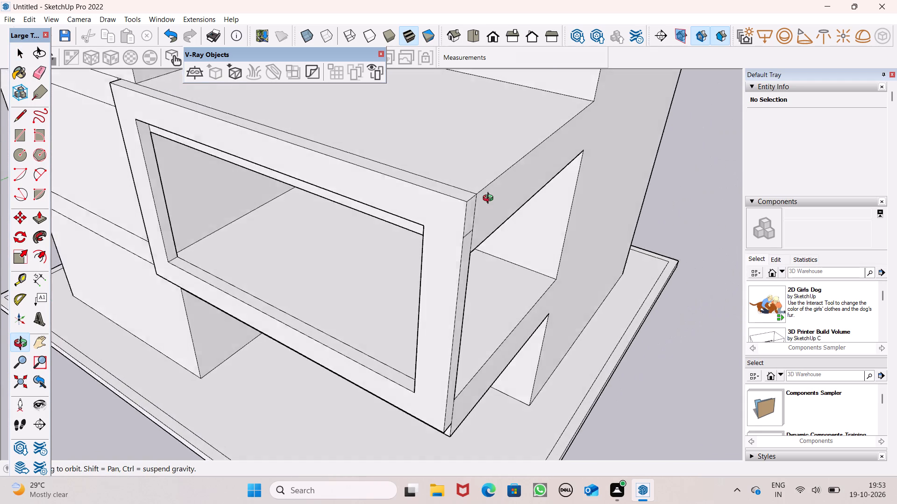
middle_click_drag(490, 199, 525, 237)
scroll(508, 222, "down", 8)
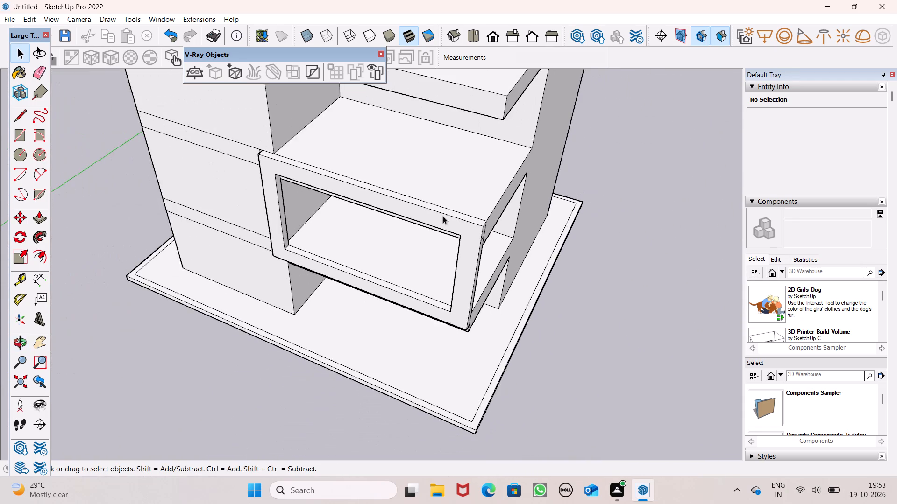
Examine the closed balcony frame and its junction with the adjoining wall from the front, from above and from both sides.
middle_click_drag(334, 213, 456, 199)
middle_click_drag(478, 187, 570, 147)
scroll(335, 163, "up", 6)
middle_click_drag(236, 167, 286, 154)
scroll(286, 154, "up", 1)
middle_click_drag(286, 154, 287, 142)
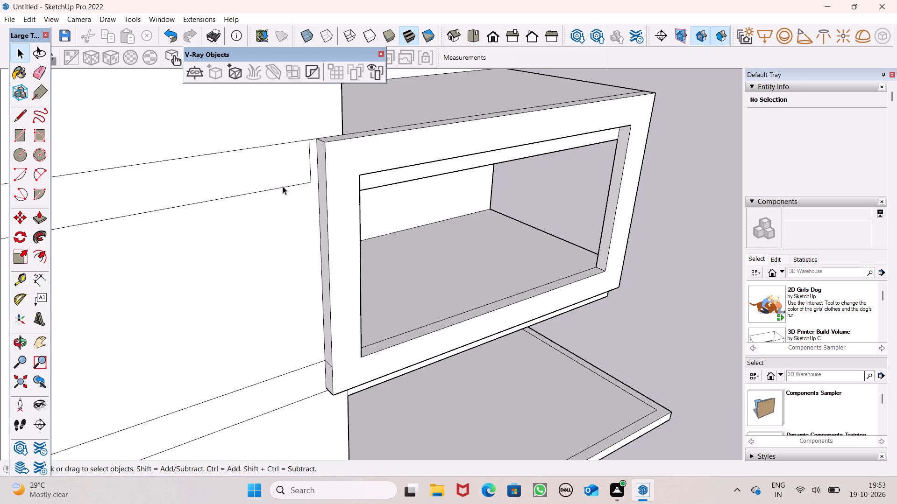
scroll(281, 192, "down", 8)
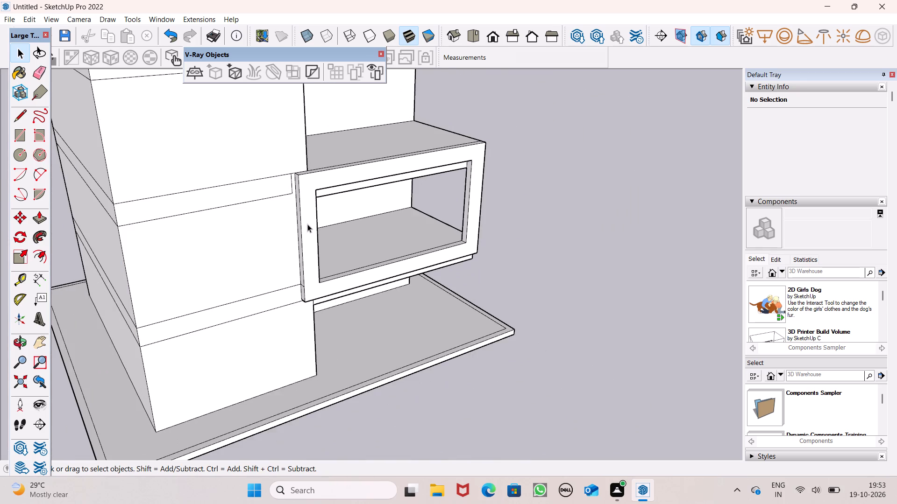
scroll(308, 211, "down", 2)
middle_click_drag(326, 225, 130, 268)
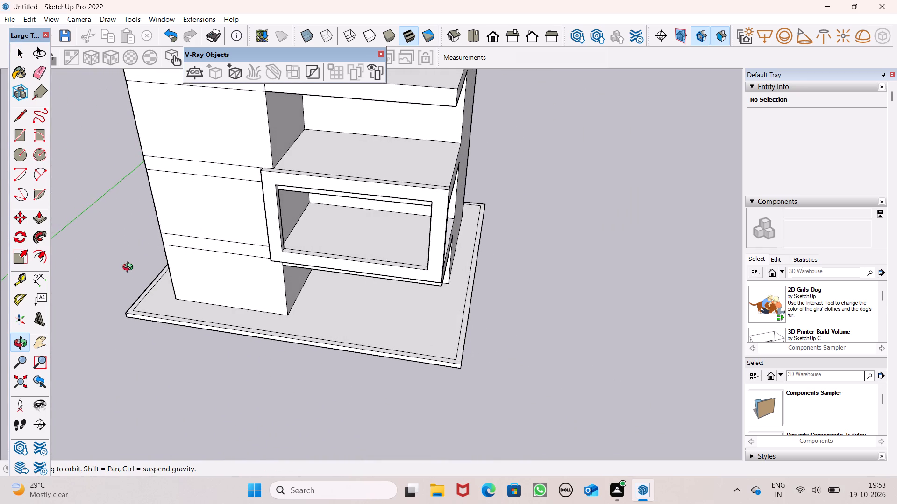
middle_click_drag(130, 268, 258, 217)
scroll(274, 190, "down", 4)
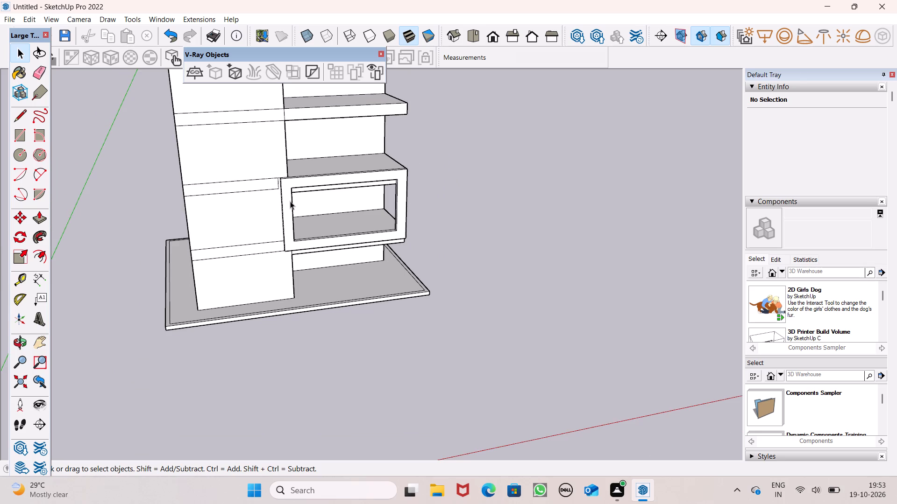
scroll(442, 155, "down", 1)
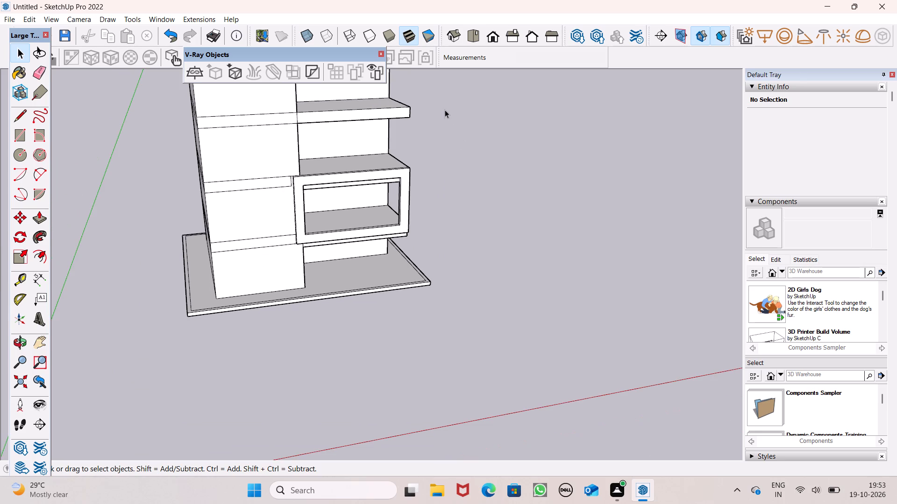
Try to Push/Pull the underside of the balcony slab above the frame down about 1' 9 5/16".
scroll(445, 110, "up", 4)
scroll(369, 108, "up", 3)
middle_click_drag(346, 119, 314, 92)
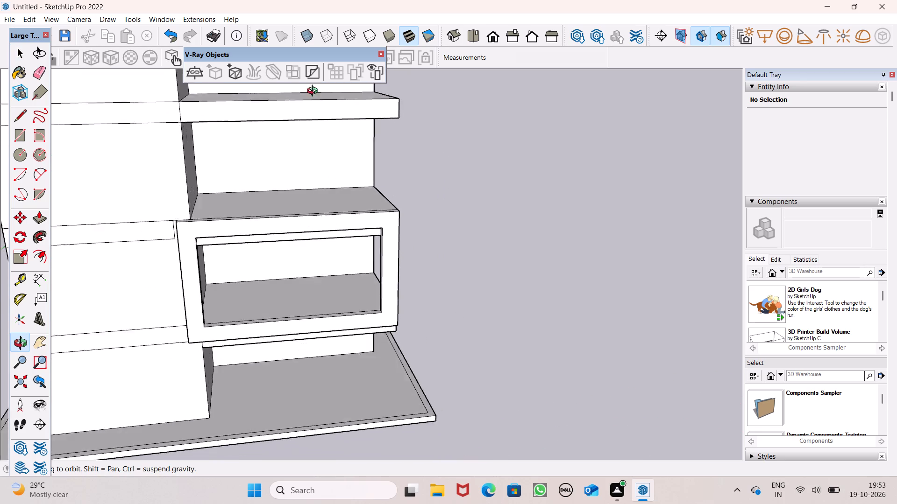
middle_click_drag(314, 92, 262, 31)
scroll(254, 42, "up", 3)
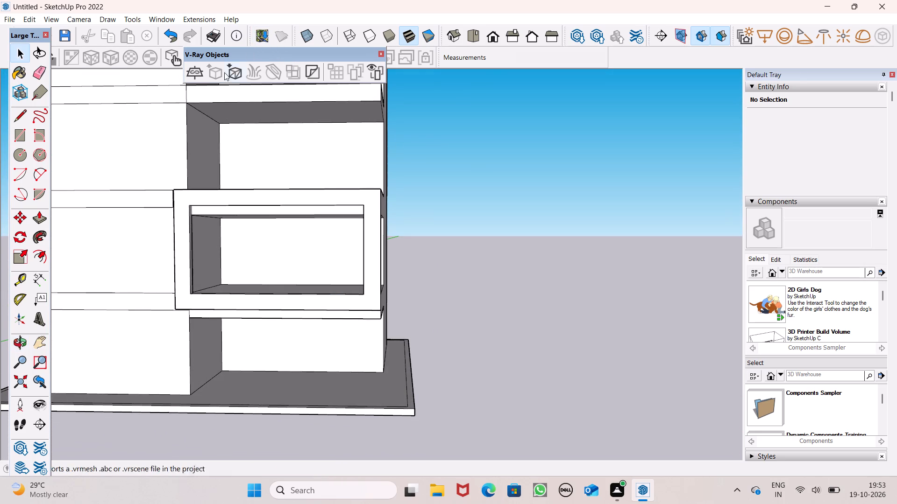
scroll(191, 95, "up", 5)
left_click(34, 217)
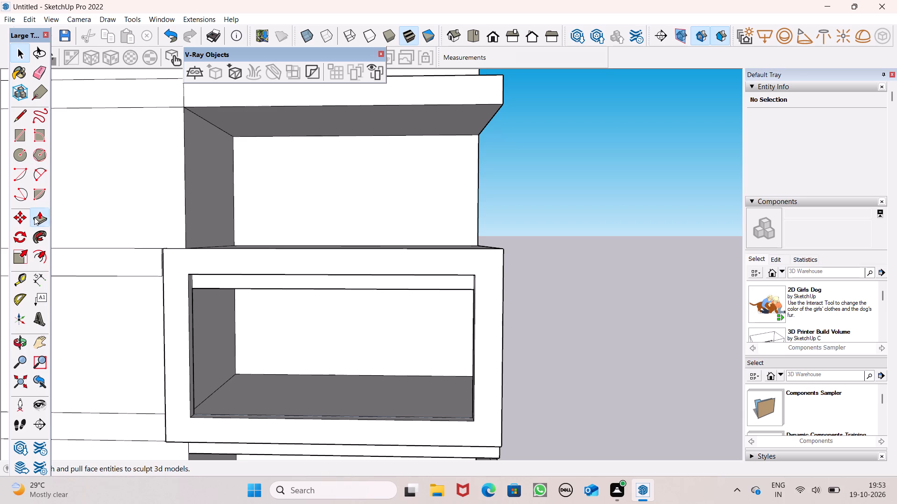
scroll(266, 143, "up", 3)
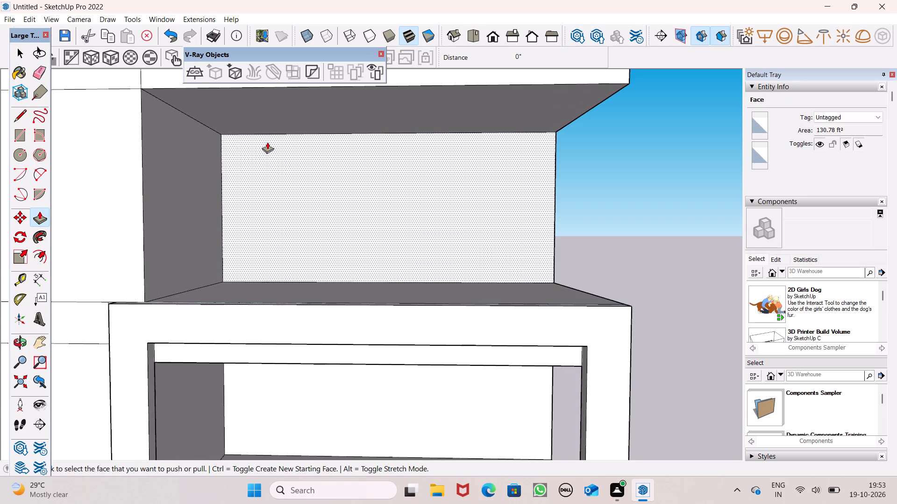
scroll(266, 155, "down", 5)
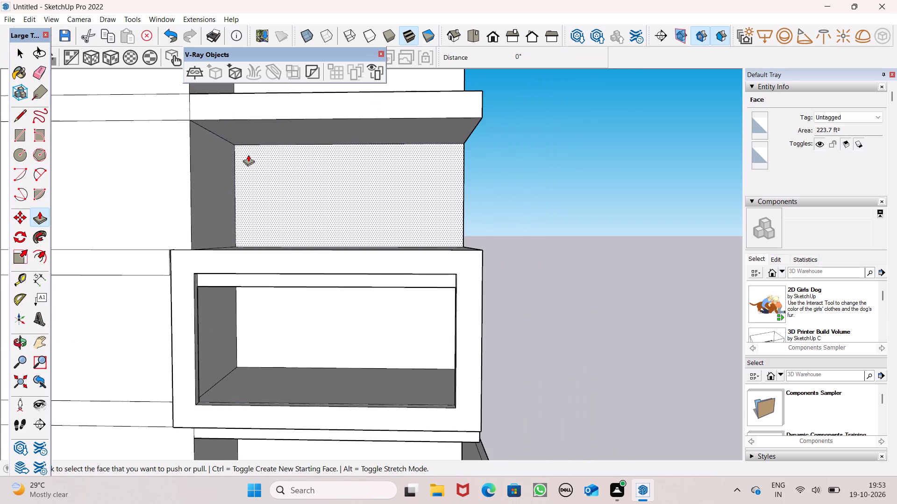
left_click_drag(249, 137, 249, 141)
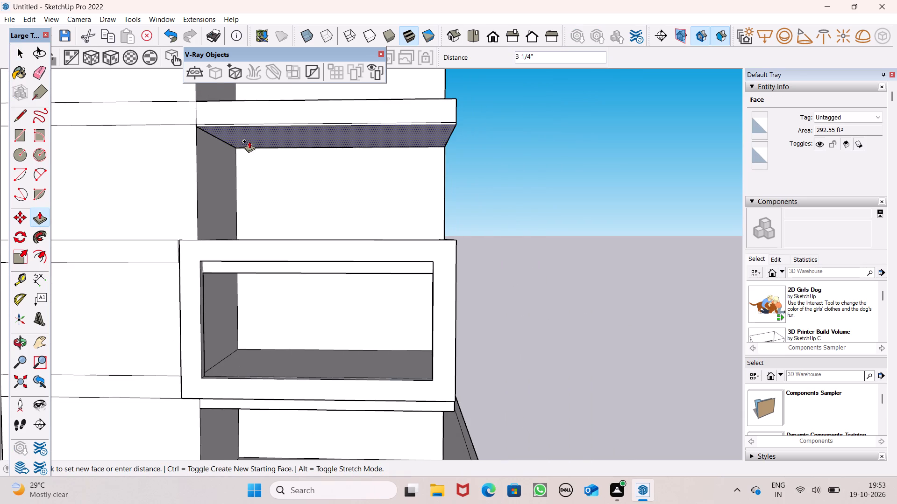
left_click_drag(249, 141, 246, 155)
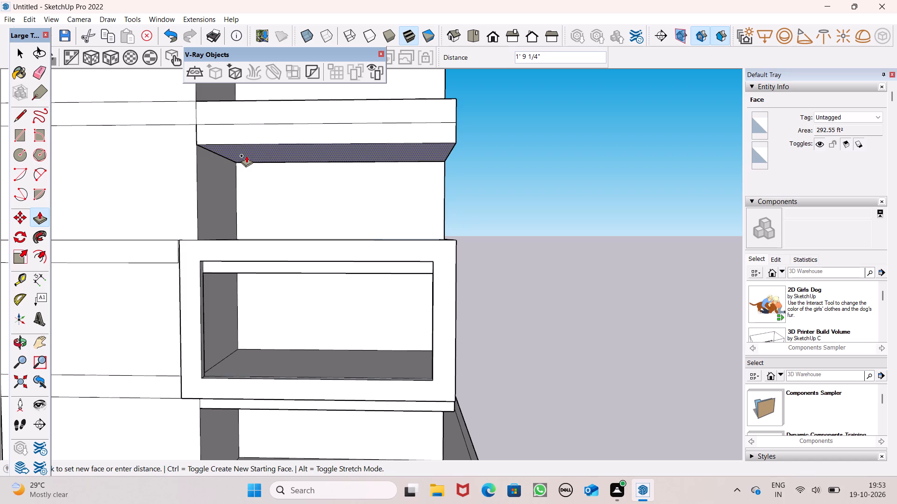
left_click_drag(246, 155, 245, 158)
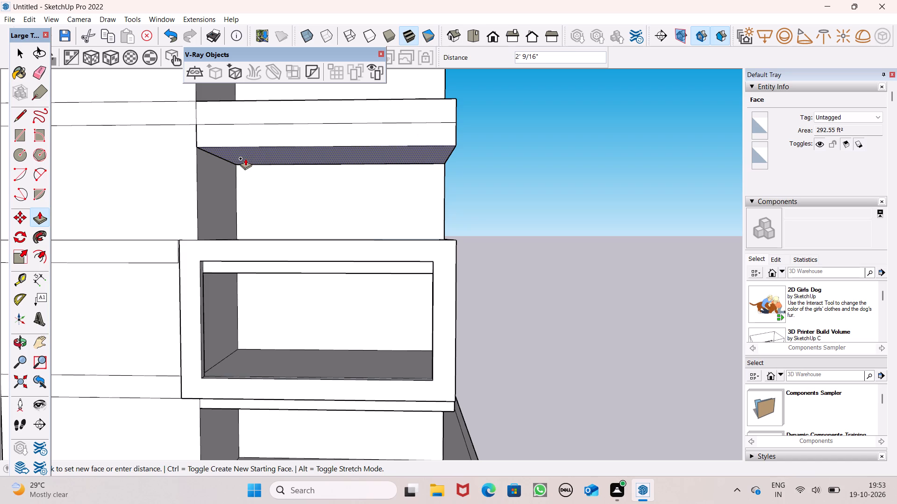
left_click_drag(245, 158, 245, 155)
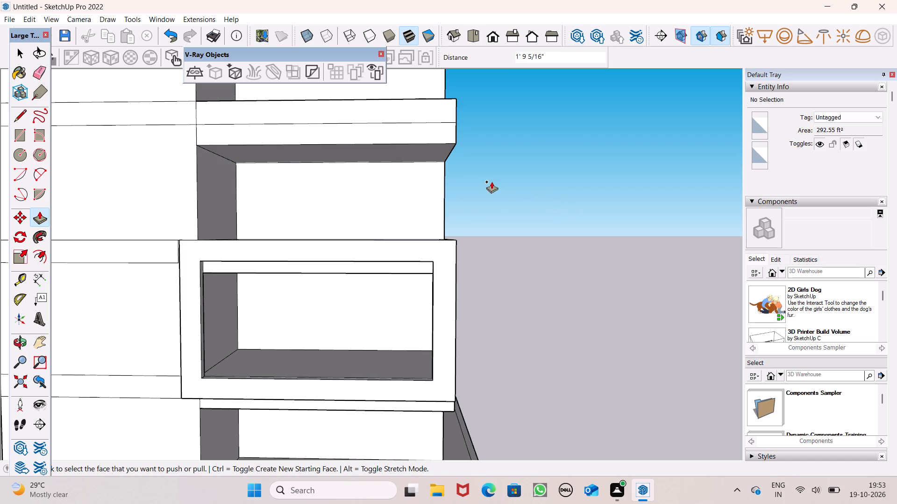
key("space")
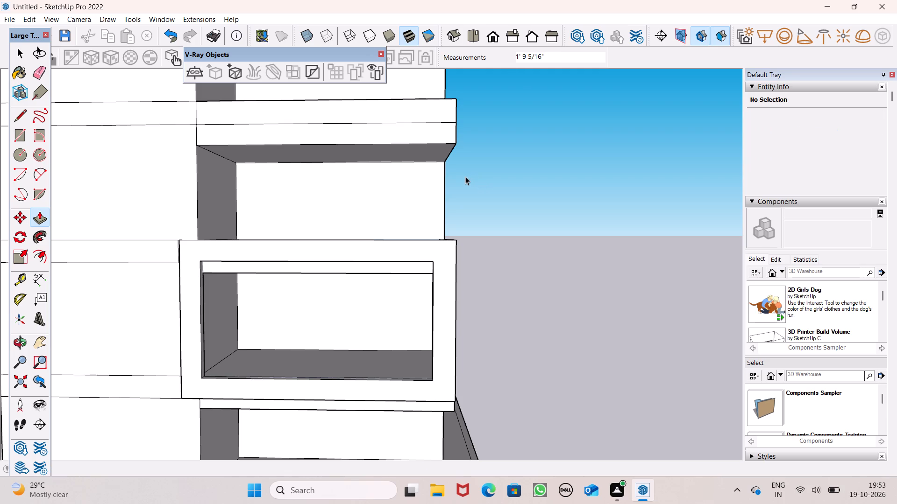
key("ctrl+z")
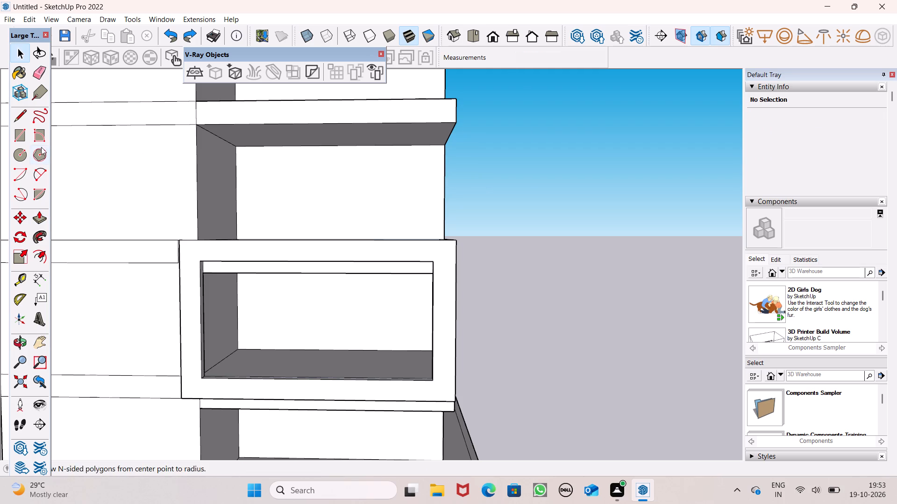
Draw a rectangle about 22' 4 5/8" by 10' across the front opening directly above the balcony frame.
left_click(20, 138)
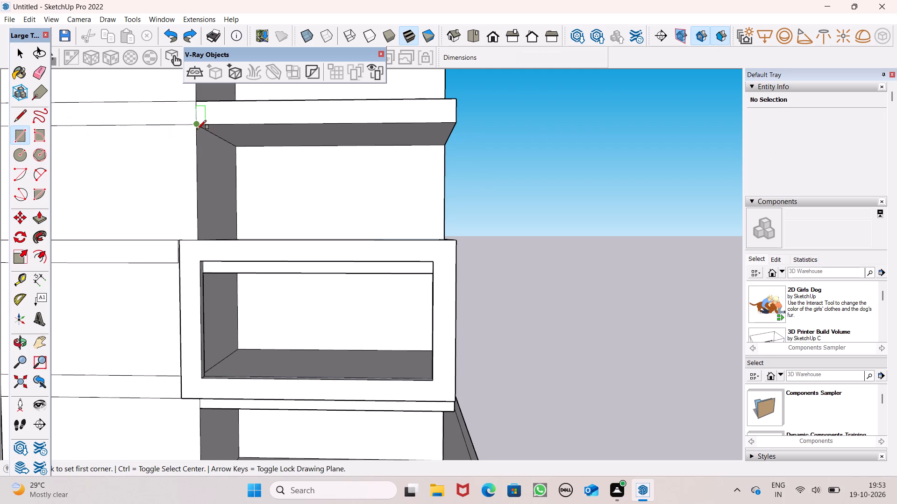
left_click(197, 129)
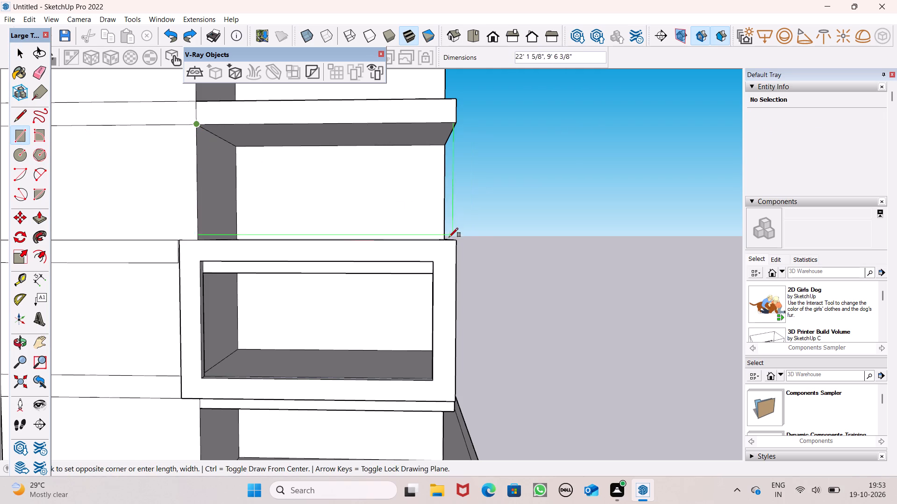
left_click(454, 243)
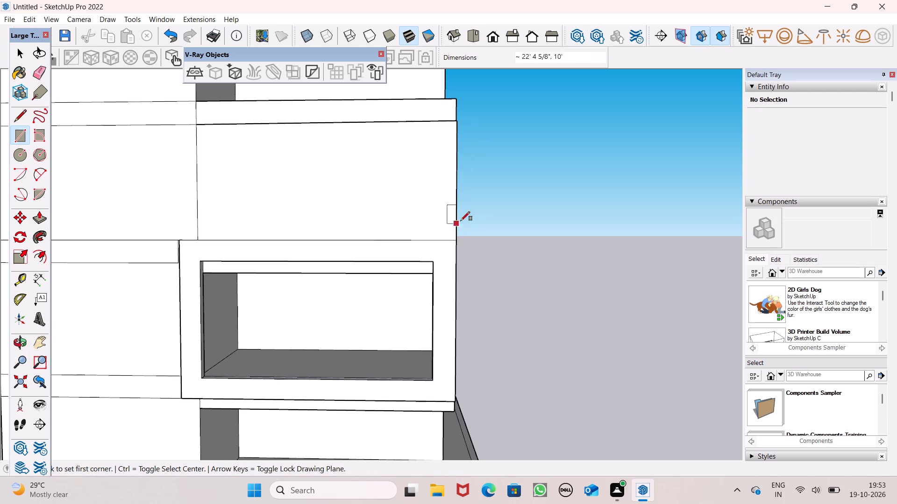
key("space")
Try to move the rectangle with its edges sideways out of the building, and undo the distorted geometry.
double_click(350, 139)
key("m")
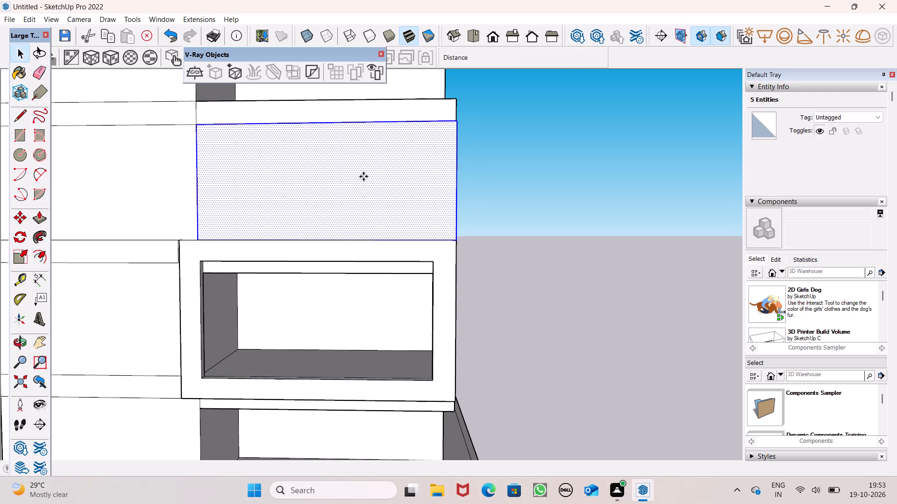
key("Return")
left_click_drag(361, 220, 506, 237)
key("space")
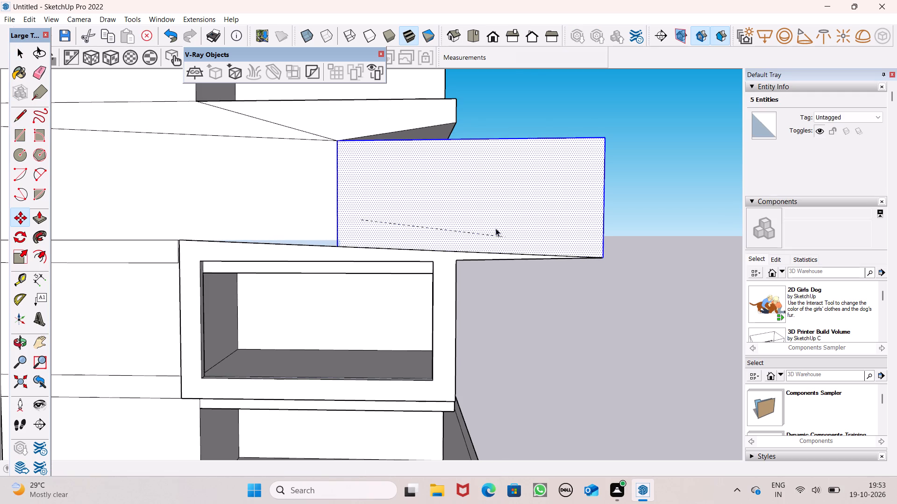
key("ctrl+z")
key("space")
Select all connected geometry of the building and its base and make it a group.
scroll(486, 210, "down", 13)
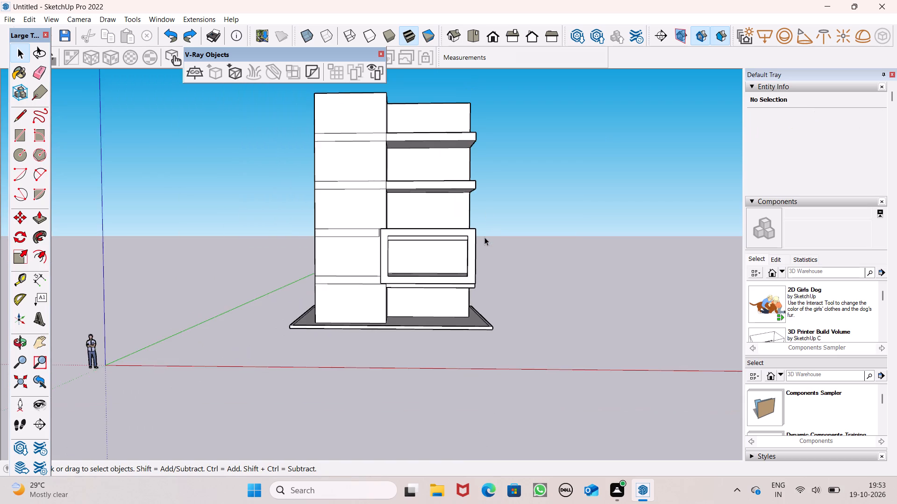
middle_click_drag(475, 266, 456, 352)
triple_click(366, 203)
double_click(366, 203)
right_click(366, 203)
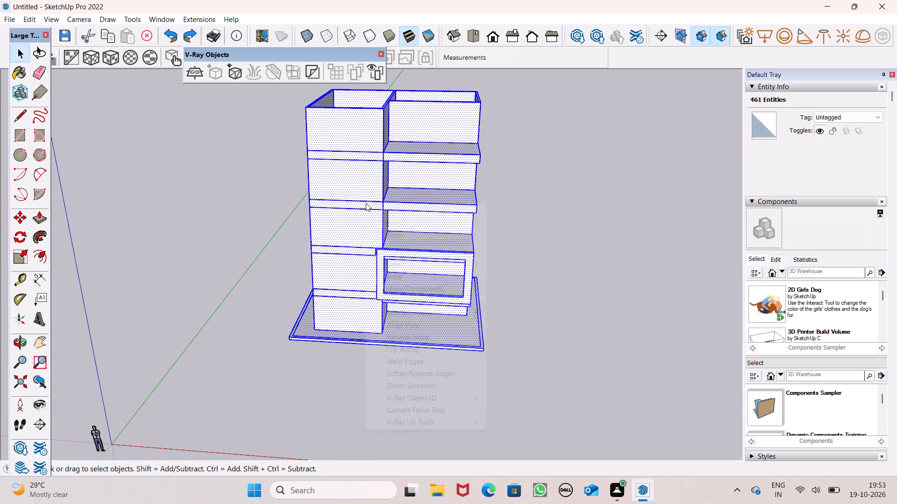
left_click(402, 301)
left_click_drag(715, 292, 709, 292)
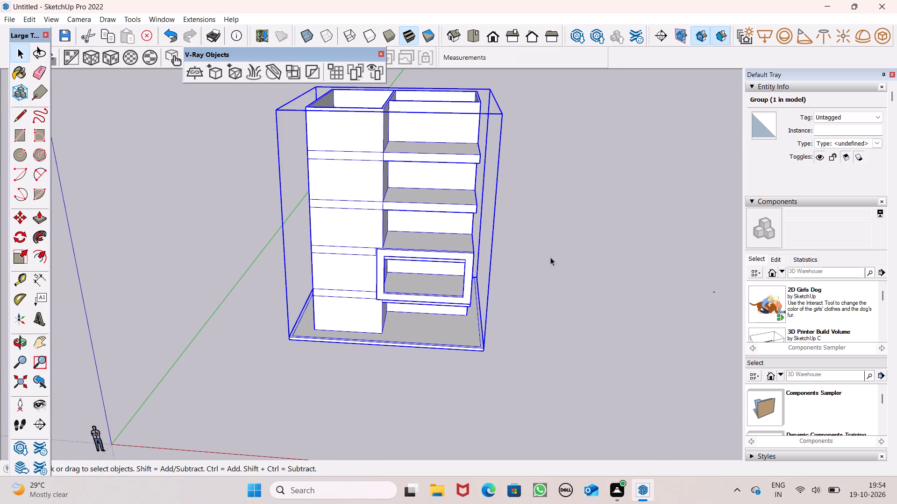
Draw a separate rectangle about 22' 4 5/8" by 10' across the grouped building's front opening directly above the balcony frame.
middle_click_drag(549, 250, 560, 181)
scroll(548, 249, "up", 1)
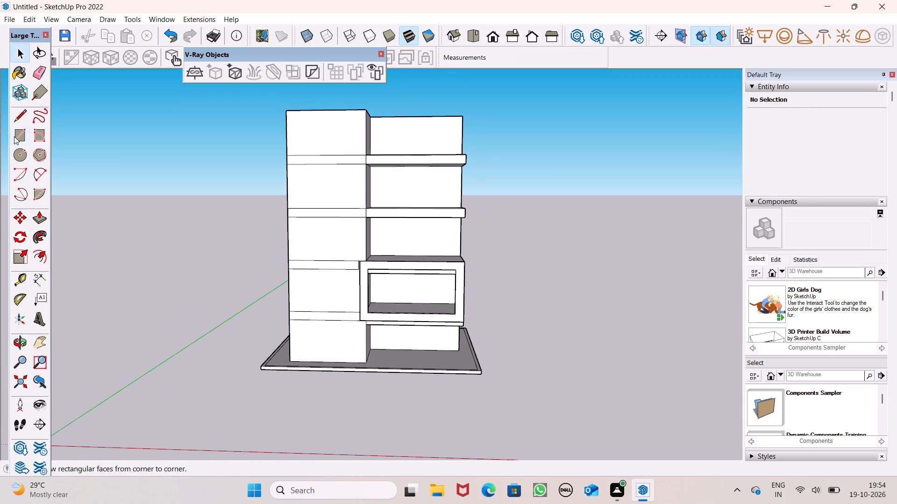
left_click(16, 136)
scroll(515, 239, "up", 5)
scroll(332, 213, "up", 3)
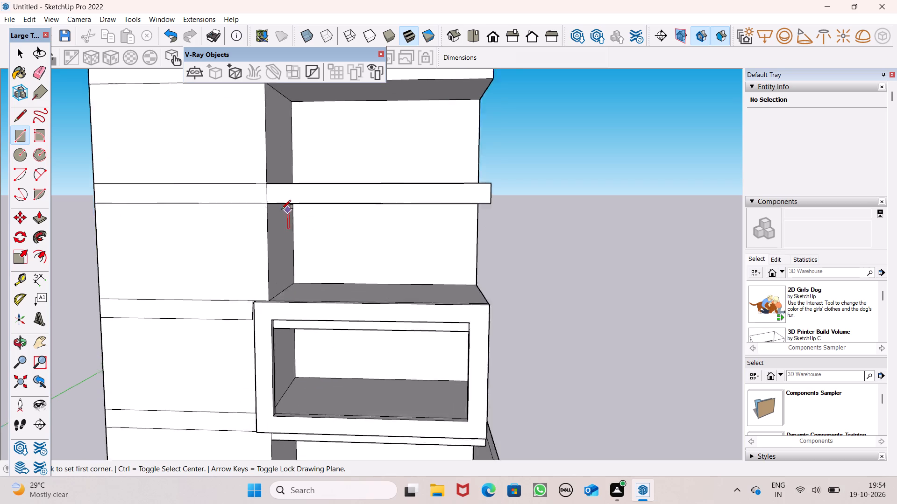
scroll(282, 209, "up", 1)
left_click(263, 200)
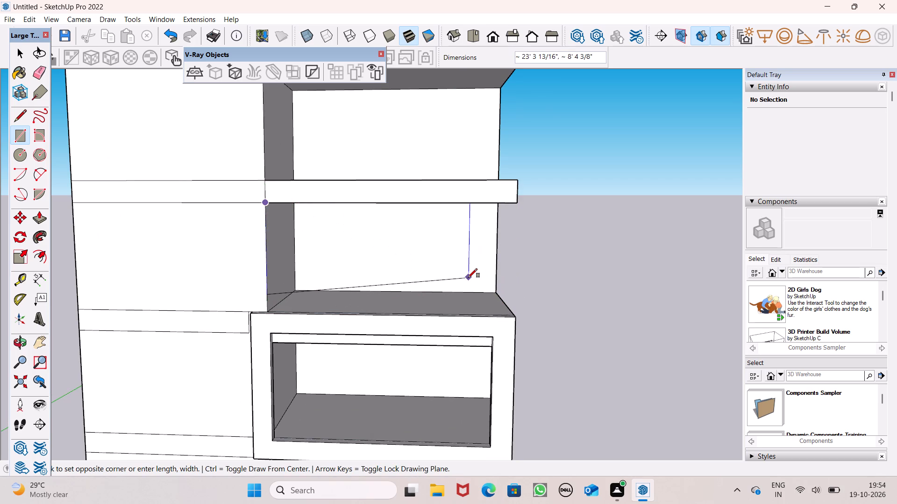
scroll(468, 278, "up", 3)
scroll(496, 290, "down", 3)
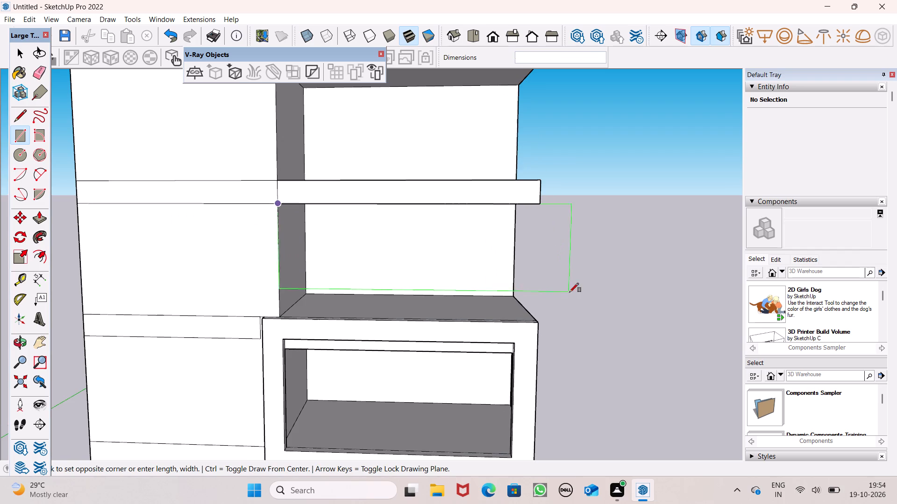
left_click(536, 321)
scroll(460, 291, "down", 4)
middle_click_drag(448, 293, 389, 308)
key("space")
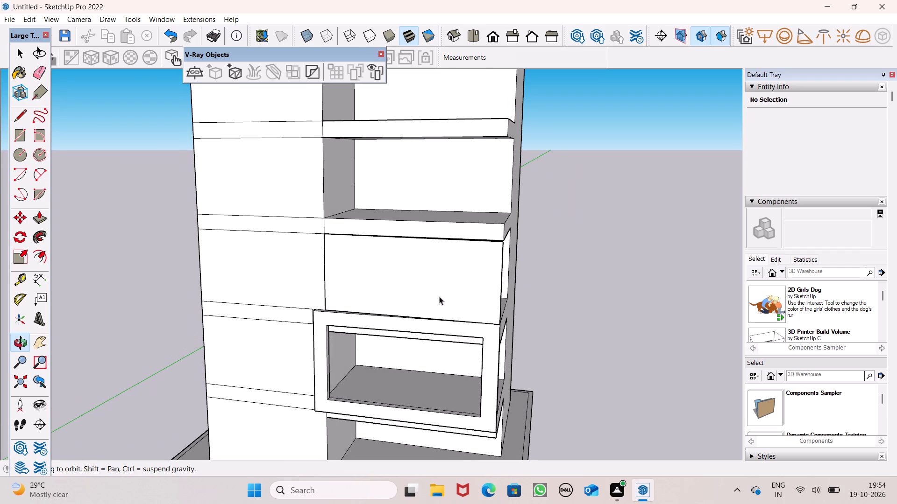
Move the new rectangle with its edges out of the opening to the empty area beside the building.
double_click(439, 296)
scroll(359, 257, "down", 6)
key("m")
key("Return")
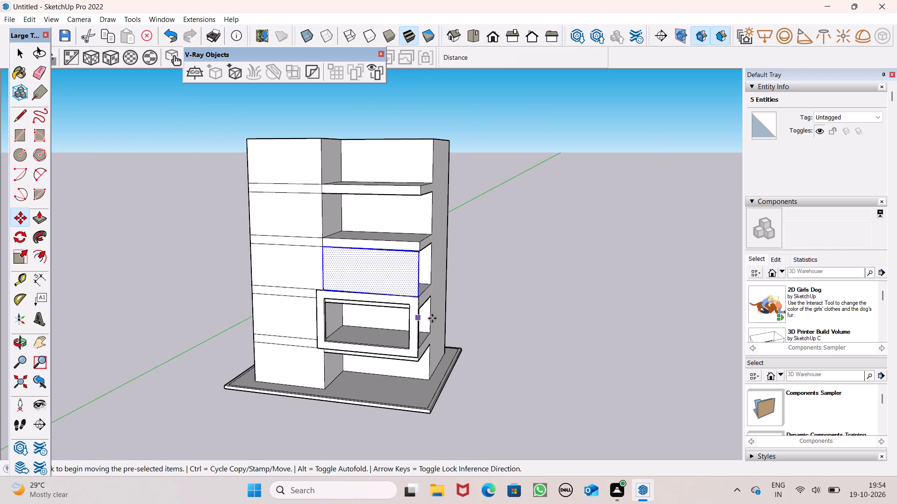
left_click_drag(424, 302, 713, 349)
key("space")
left_click(526, 390)
Copy the detached rectangle with its edges farther away from the building, keeping the original in place.
scroll(407, 283, "down", 3)
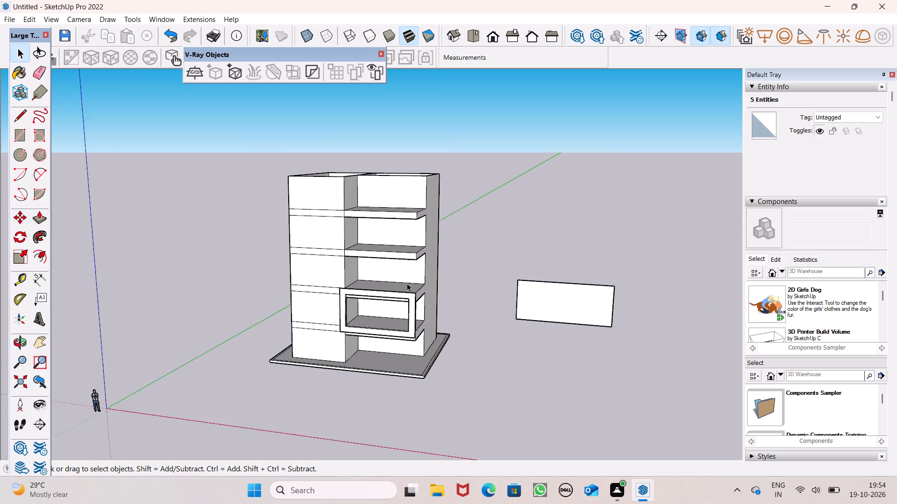
scroll(407, 283, "down", 3)
scroll(571, 303, "up", 4)
left_click(536, 299)
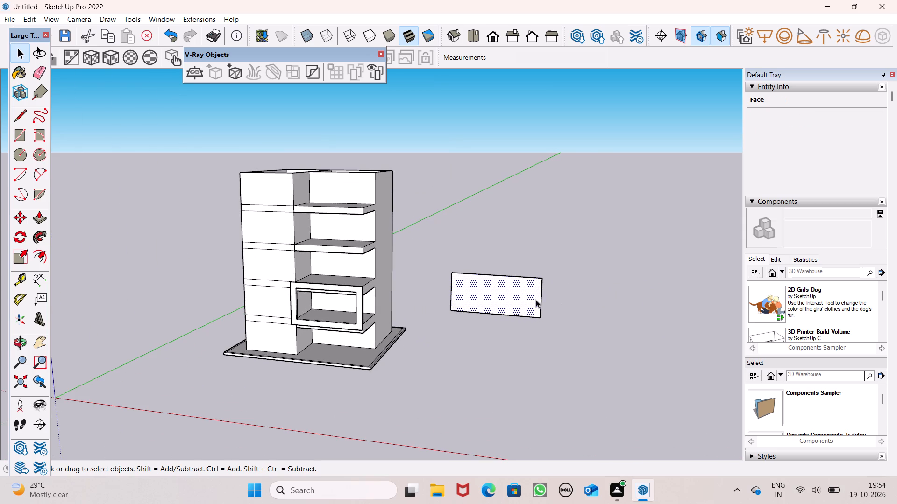
double_click(536, 300)
key("m")
key("Return")
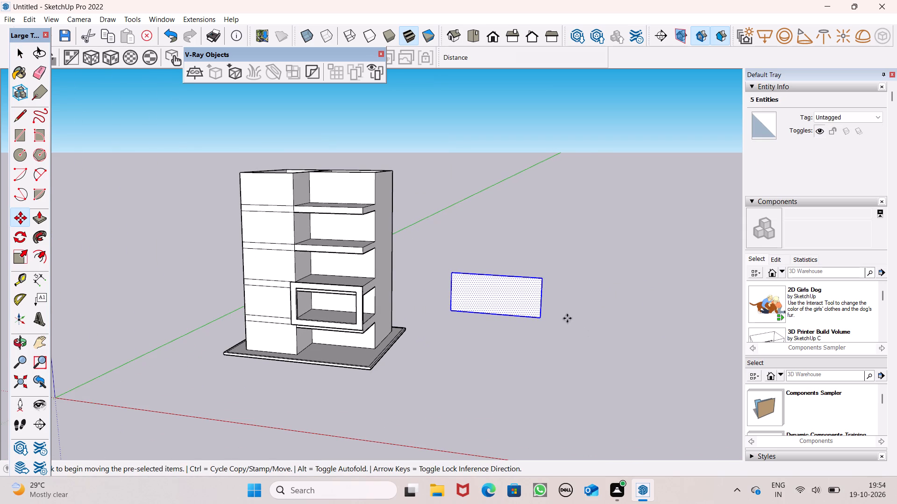
left_click_drag(539, 315, 715, 350)
key("space")
left_click(436, 393)
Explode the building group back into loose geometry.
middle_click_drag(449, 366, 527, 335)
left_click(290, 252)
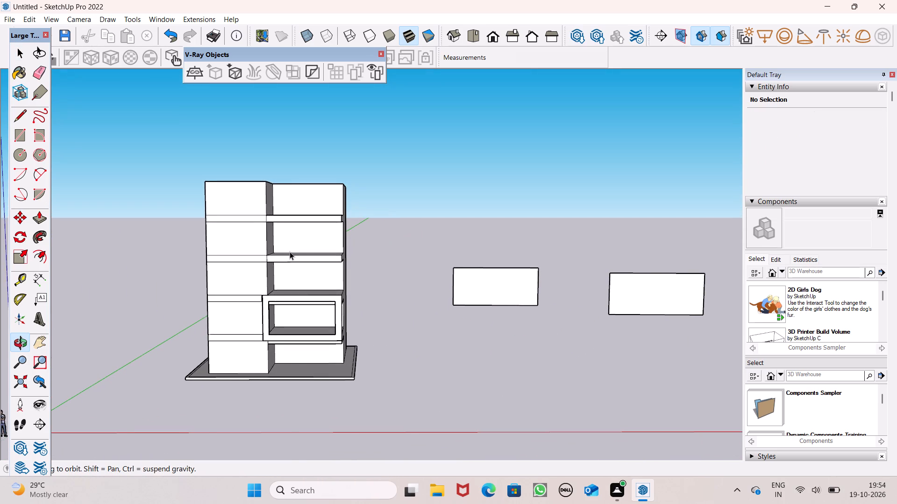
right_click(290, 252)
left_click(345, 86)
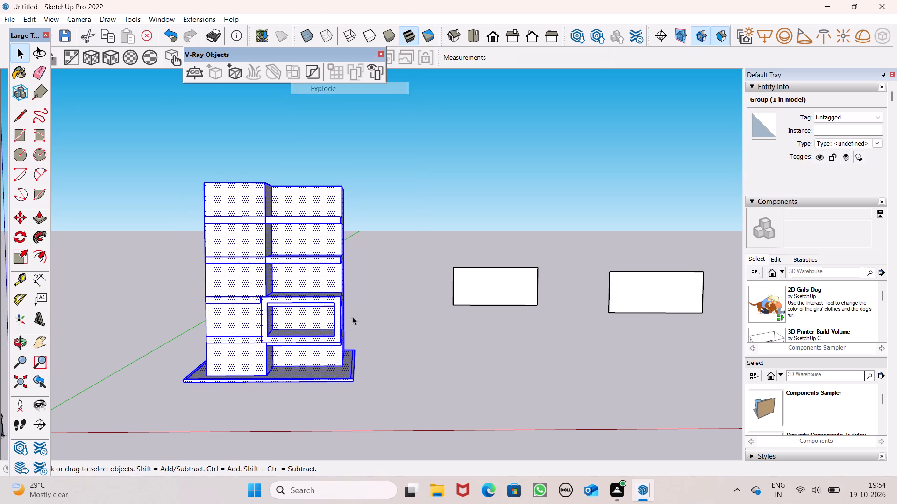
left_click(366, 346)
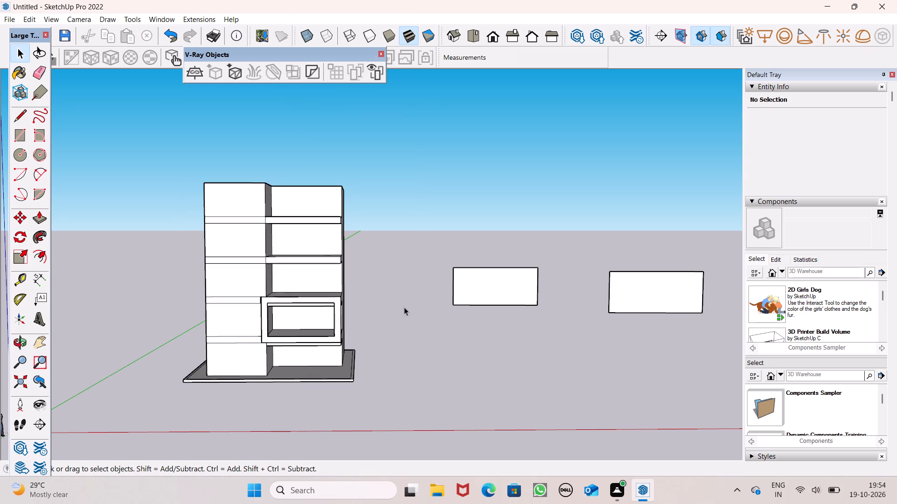
Draw a horizontal line about 22' 4 5/8" long across the detached panel nearer the building, roughly a quarter of its height below the top edge.
scroll(230, 329, "down", 6)
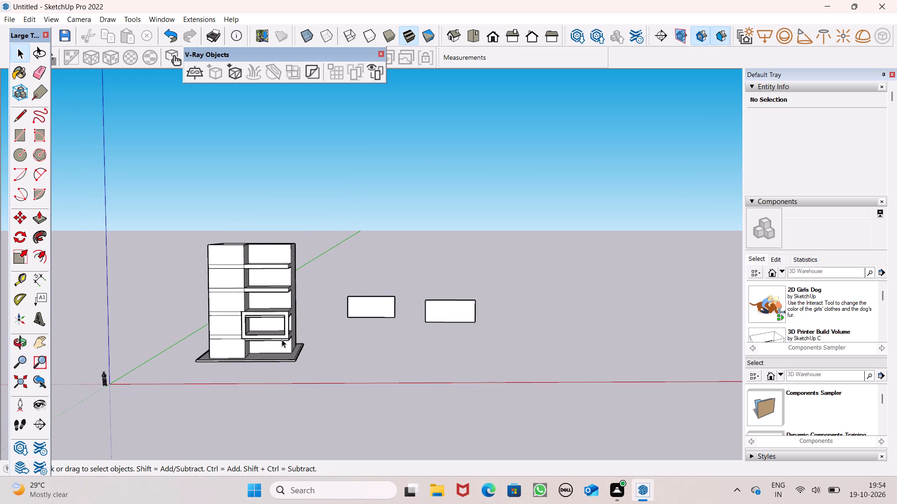
scroll(304, 346, "up", 7)
scroll(459, 279, "up", 3)
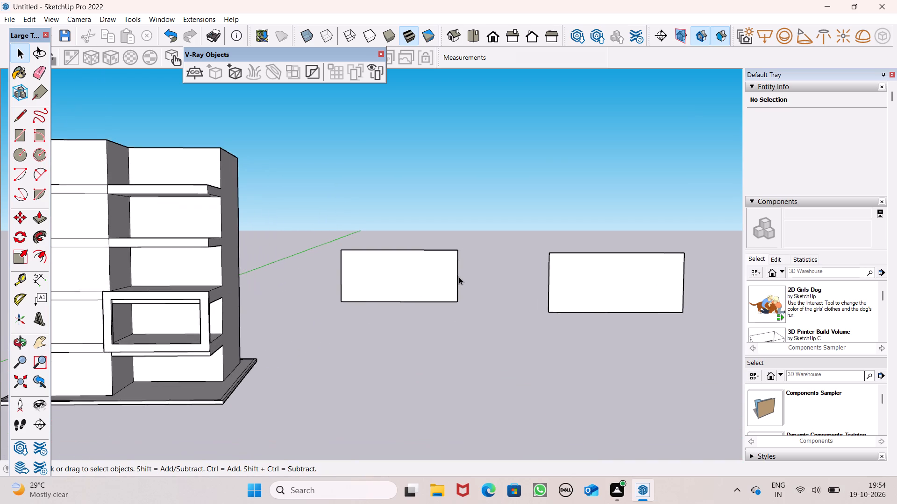
scroll(459, 277, "up", 8)
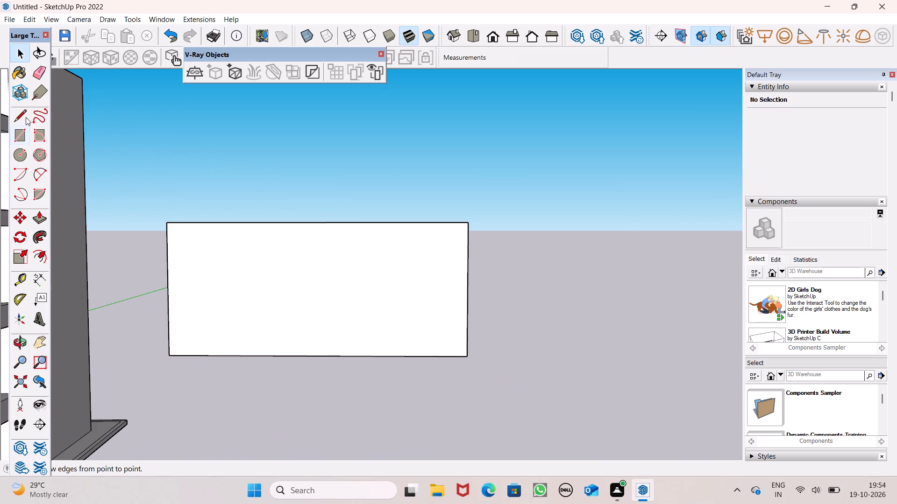
left_click(25, 117)
scroll(157, 267, "up", 4)
scroll(165, 260, "down", 7)
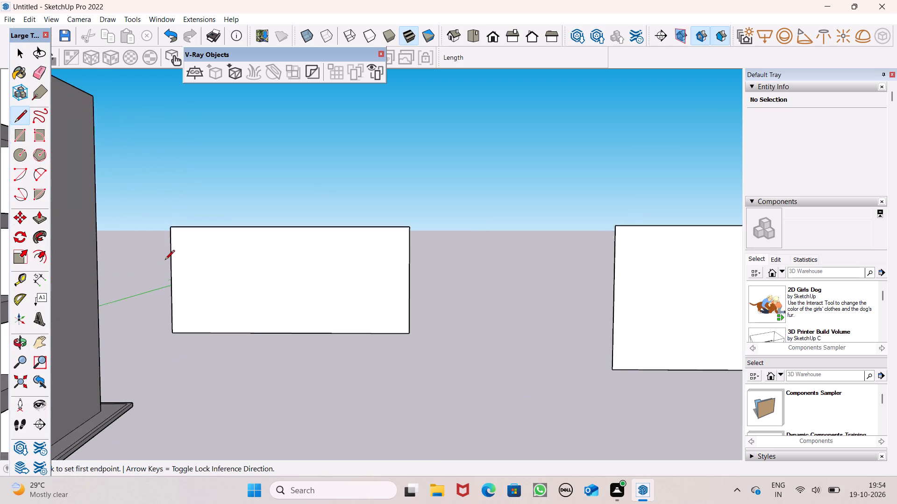
middle_click_drag(185, 309, 201, 328)
scroll(213, 295, "up", 10)
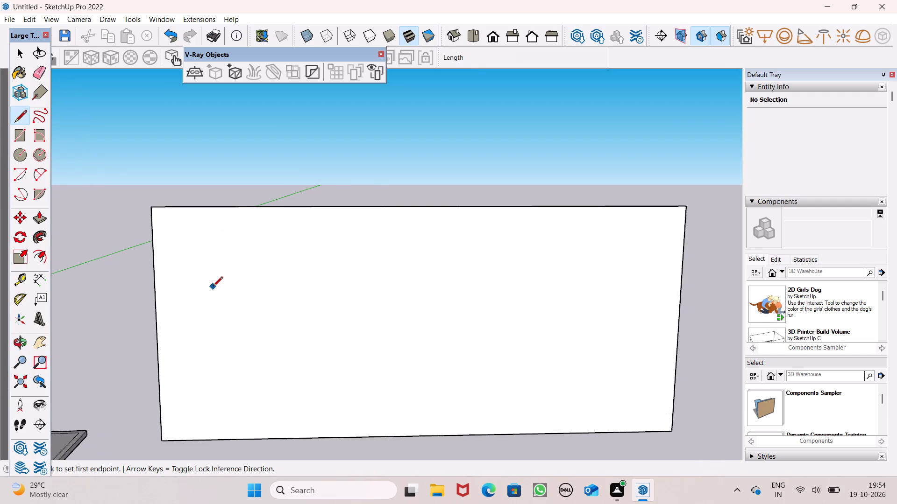
scroll(213, 287, "down", 4)
middle_click(212, 287)
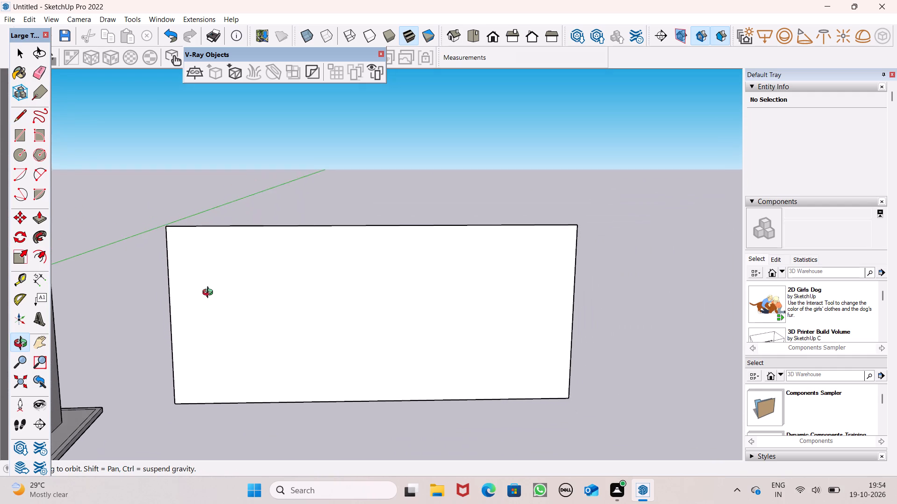
left_click(167, 275)
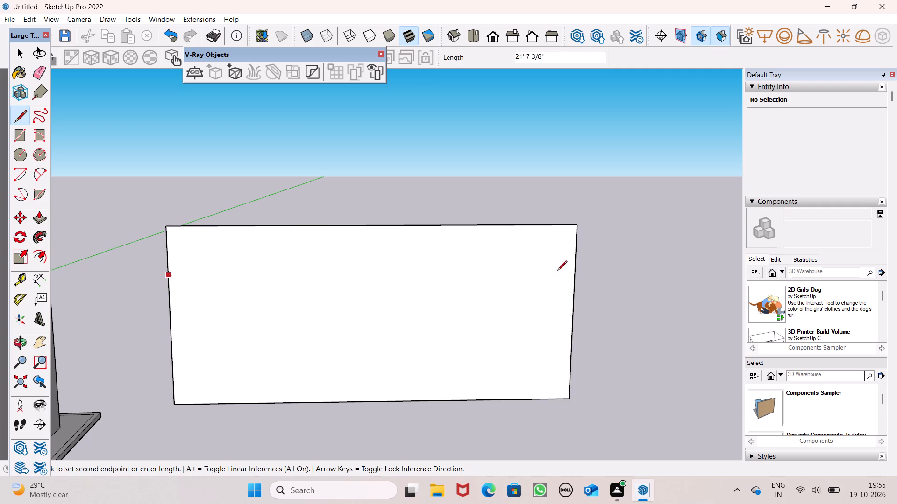
left_click(577, 270)
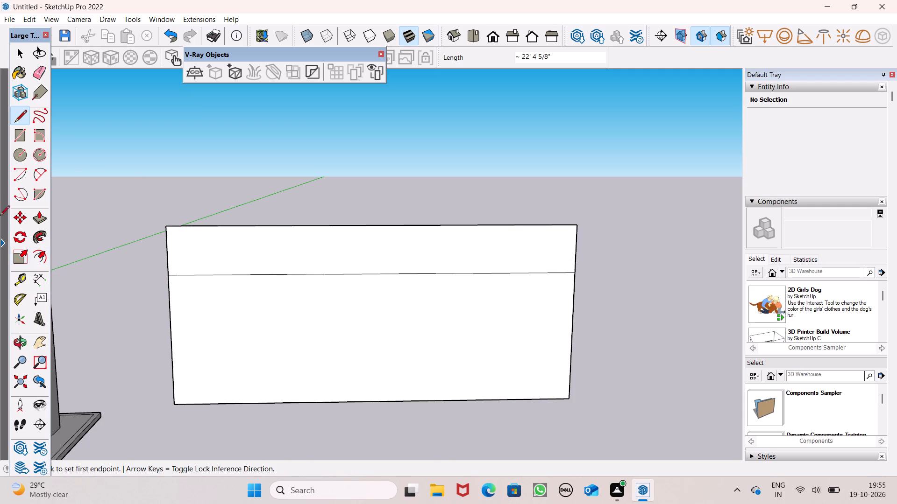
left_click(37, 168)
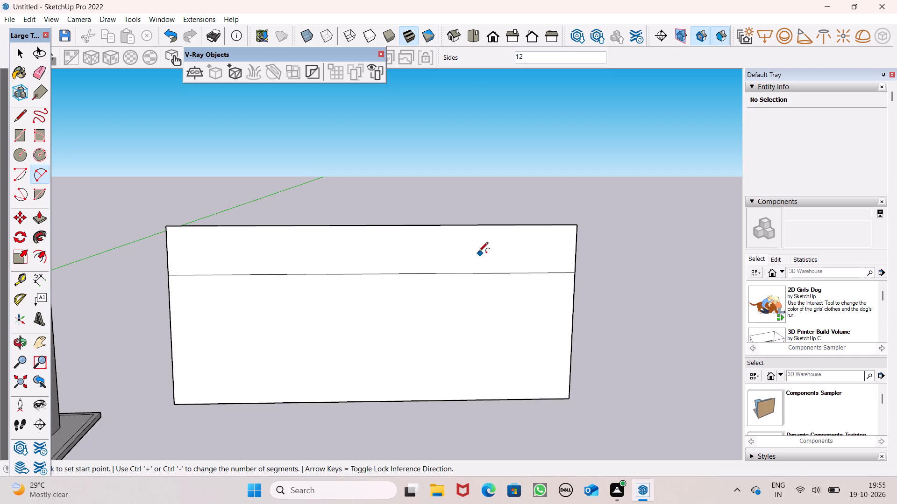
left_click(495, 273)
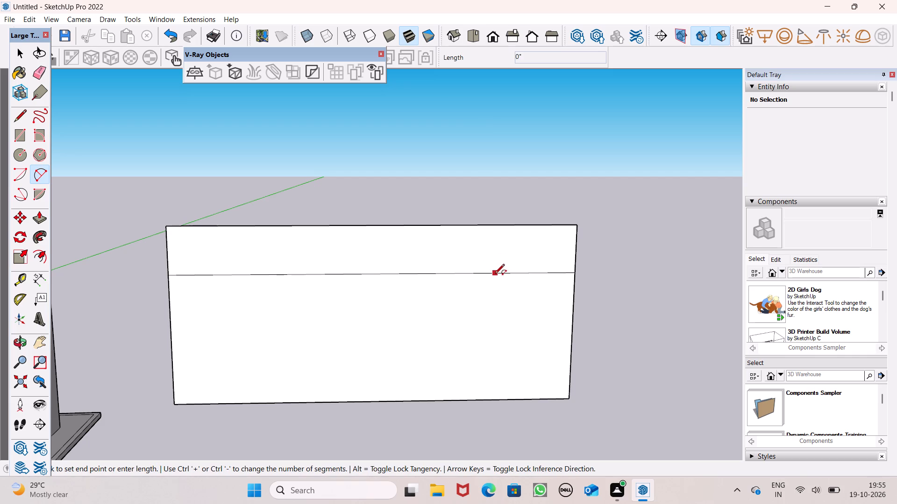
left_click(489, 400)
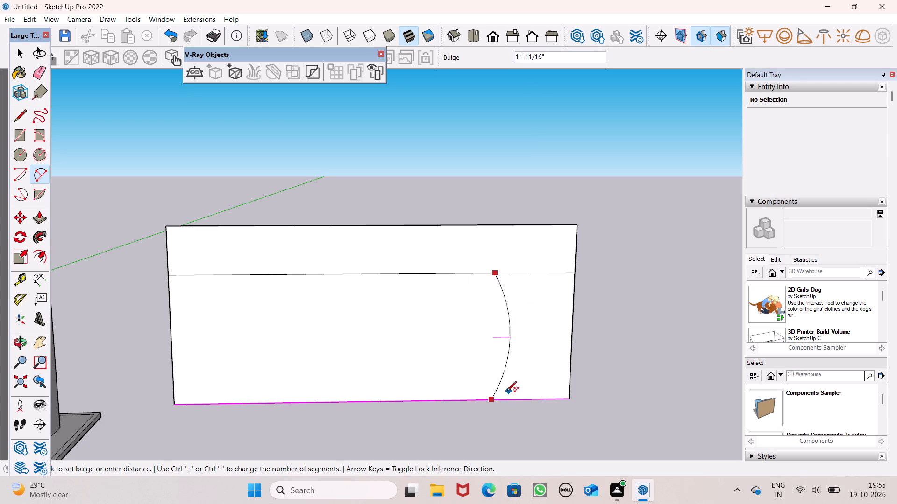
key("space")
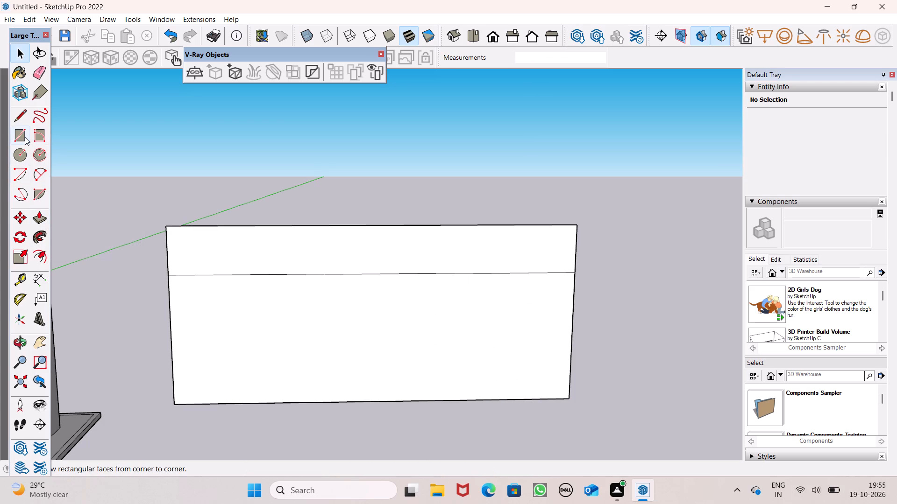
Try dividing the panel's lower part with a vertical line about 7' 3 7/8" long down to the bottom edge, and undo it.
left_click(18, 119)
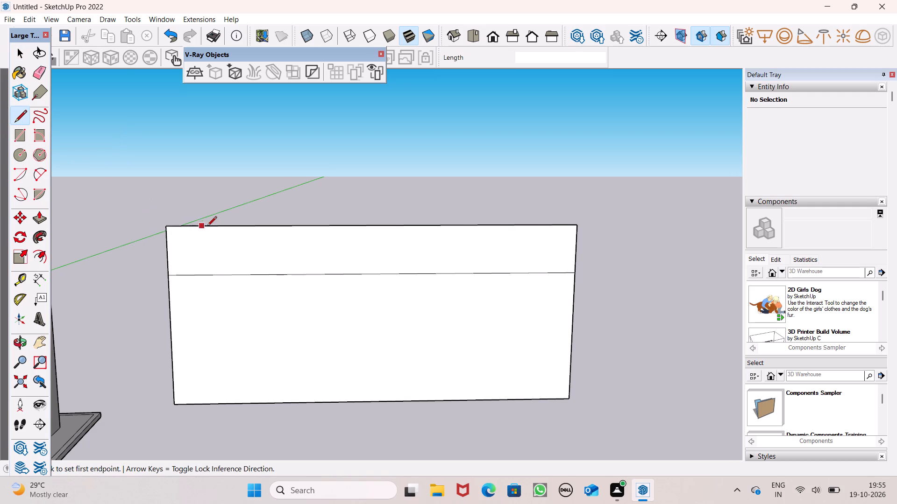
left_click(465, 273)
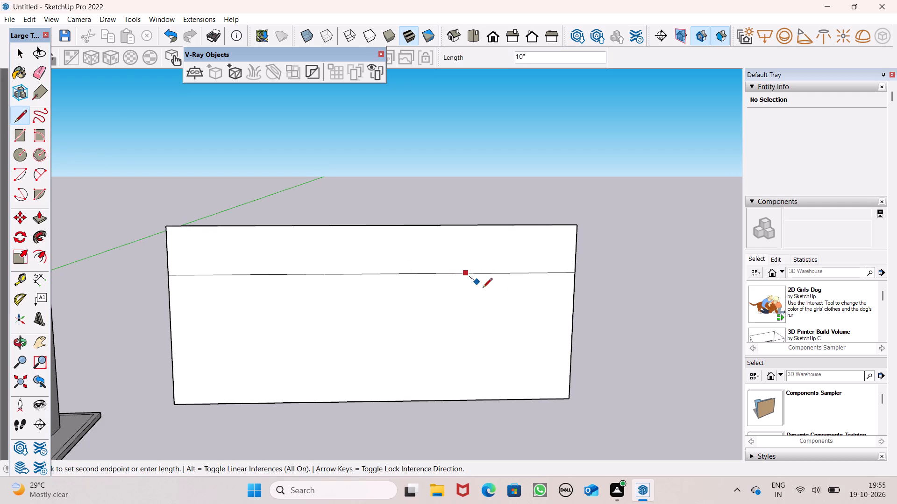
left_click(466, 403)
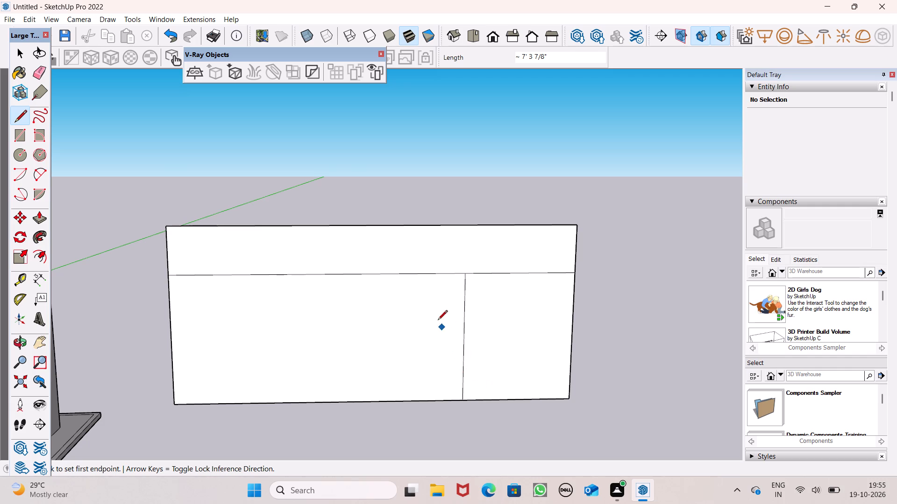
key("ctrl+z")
Draw a two-point arc from the panel's horizontal line down to its bottom edge, bulging about 2' 9 5/8" away from the building.
left_click(46, 179)
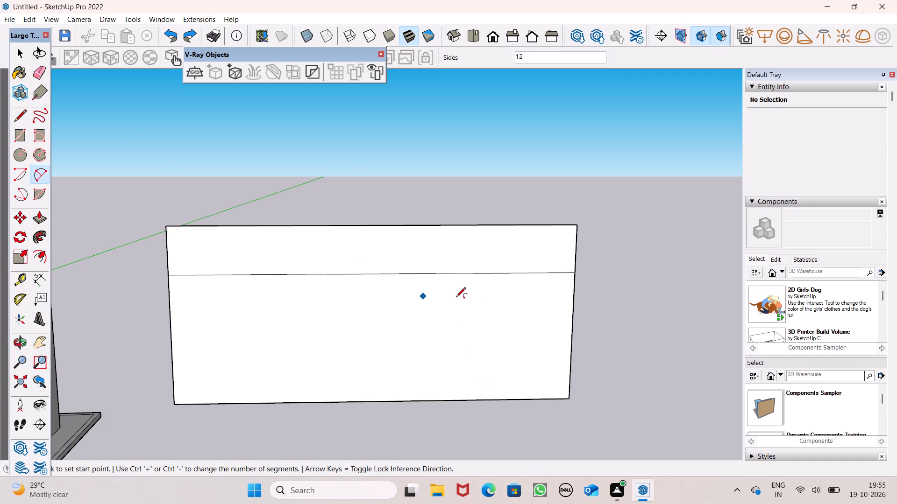
left_click(463, 272)
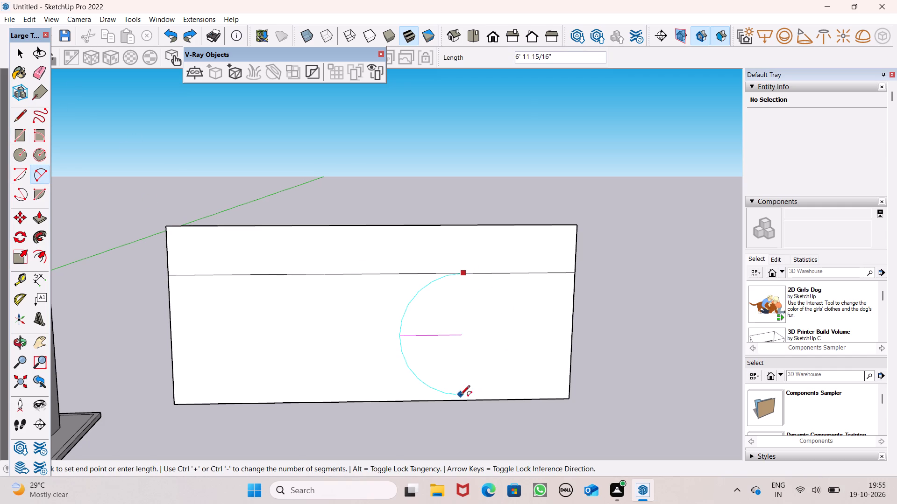
left_click(458, 402)
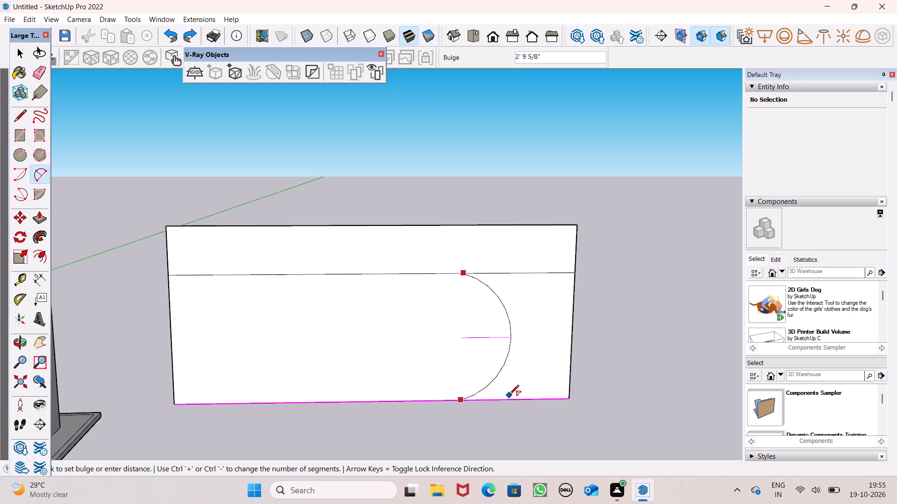
left_click(509, 395)
key("space")
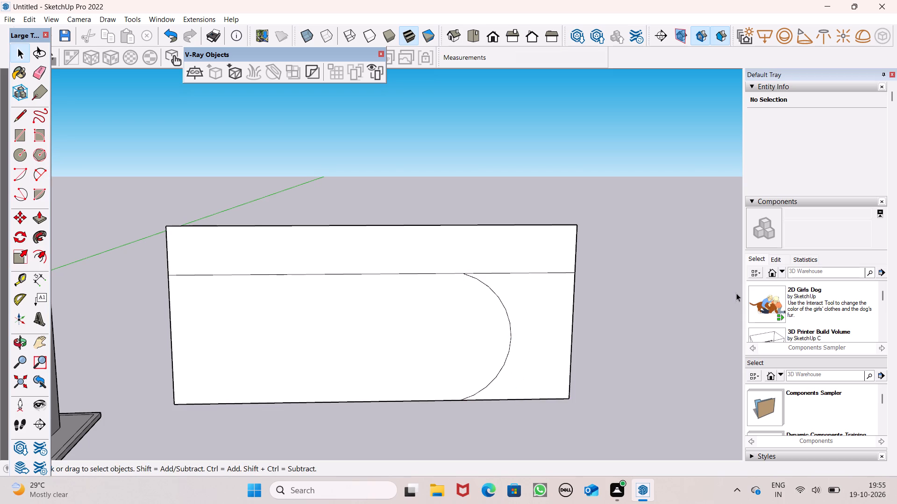
Erase the horizontal line beyond the arc, the side edge nearest the building and the bottom edge up to the arc, leaving a curved frame profile.
scroll(737, 293, "up", 7)
scroll(737, 293, "down", 6)
scroll(691, 264, "down", 5)
middle_click(645, 300)
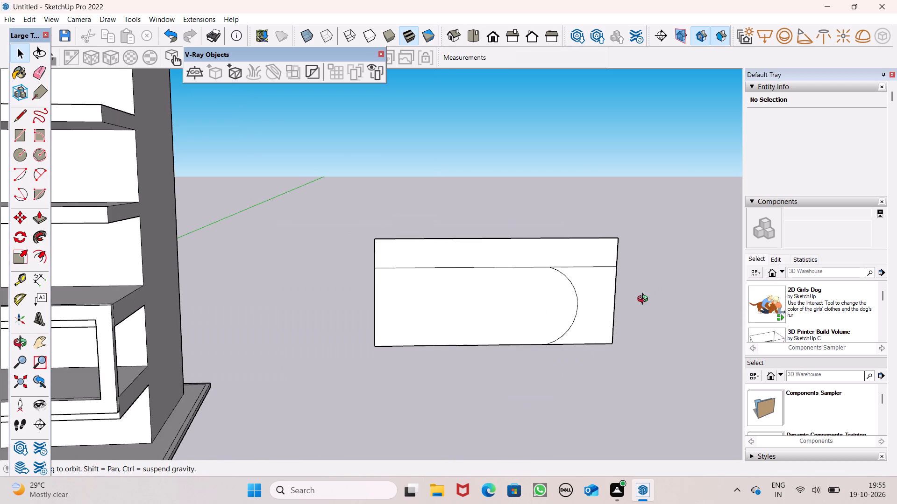
left_click(40, 73)
scroll(468, 251, "up", 2)
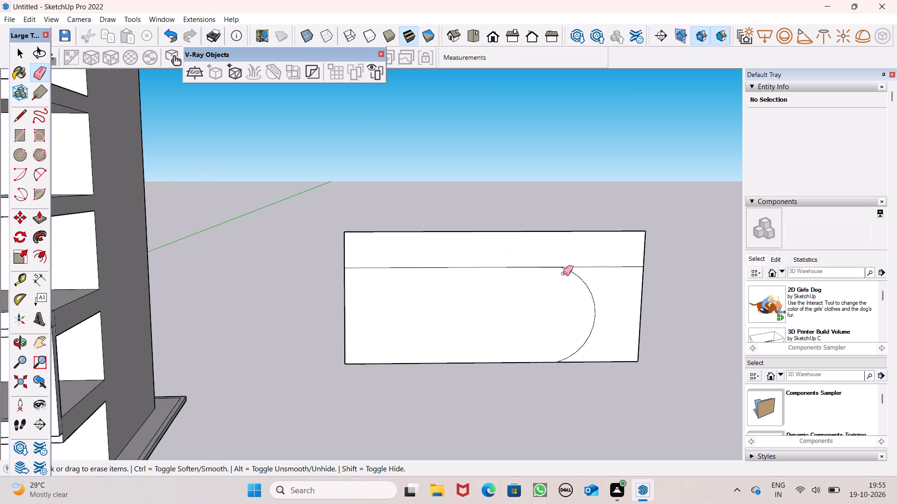
left_click(591, 263)
scroll(292, 253, "down", 2)
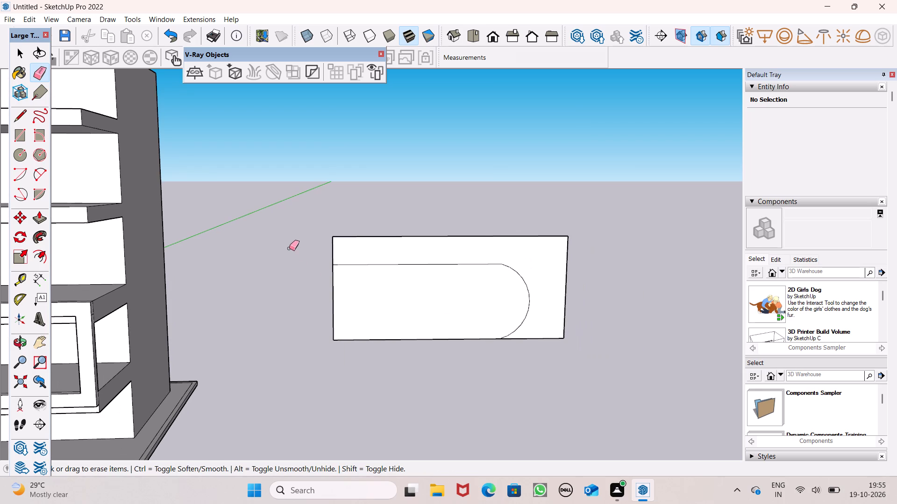
left_click_drag(333, 293, 349, 299)
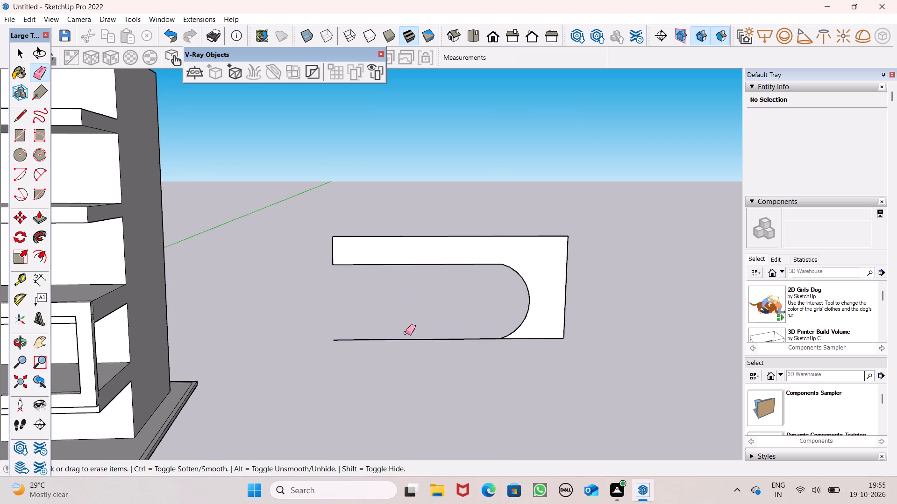
left_click_drag(406, 333, 405, 349)
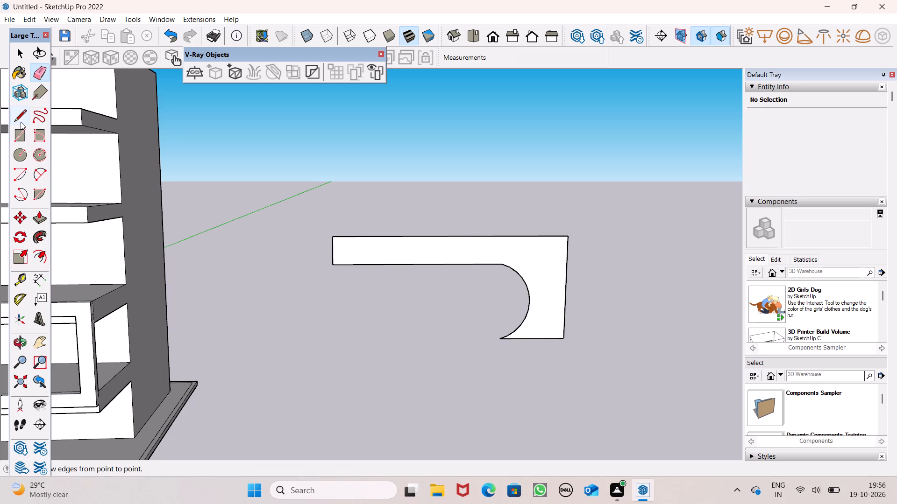
Push/Pull the curved frame profile to a thickness of 4".
left_click(40, 217)
scroll(235, 175, "down", 3)
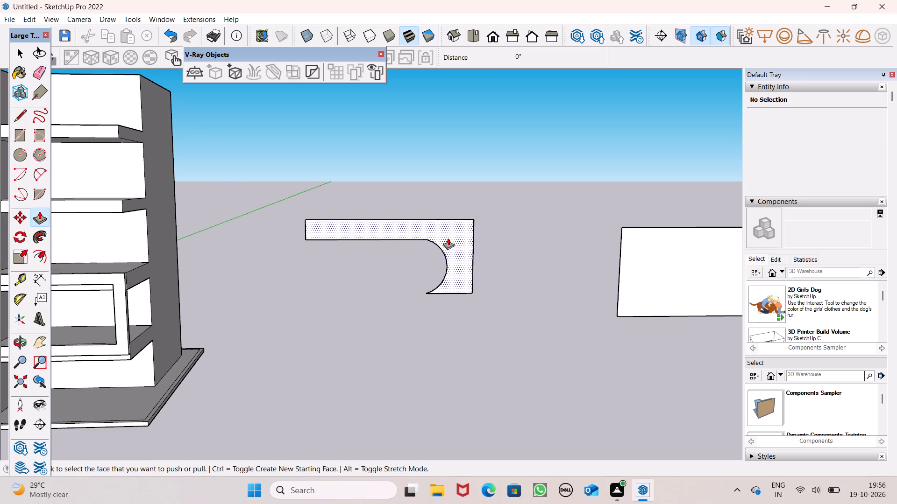
scroll(448, 194, "up", 1)
middle_click_drag(448, 195, 450, 207)
scroll(454, 260, "up", 2)
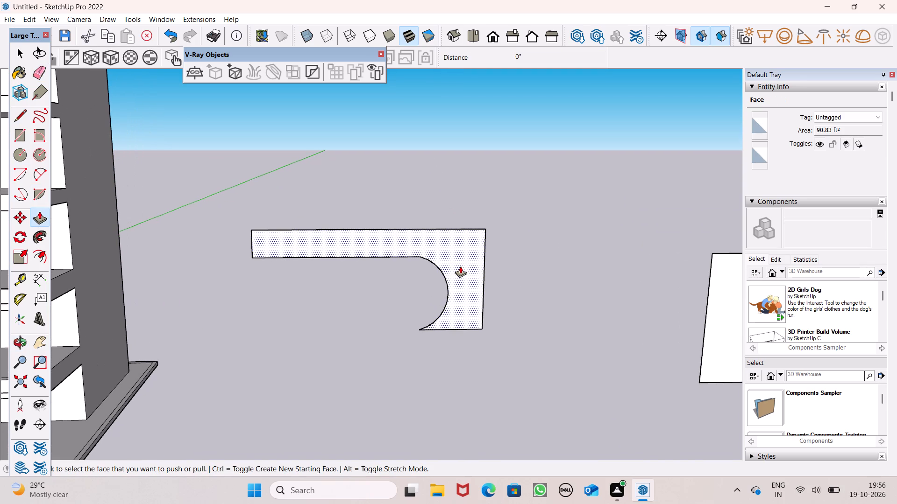
left_click_drag(460, 266, 461, 273, "ctrl")
key("4")
key("shift+quotedbl")
key("Return")
key("space")
left_click(511, 241)
Select all connected geometry of the building and its base and make it a group.
scroll(512, 238, "down", 2)
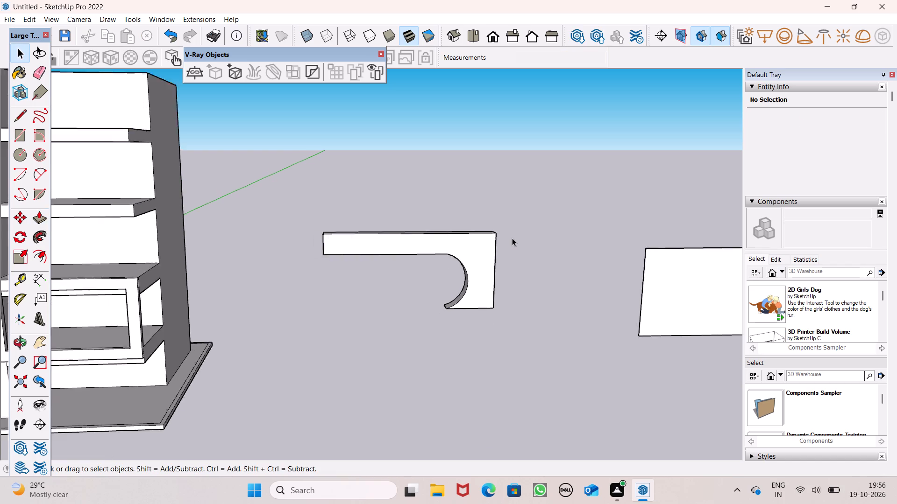
scroll(512, 238, "down", 7)
triple_click(224, 247)
double_click(224, 248)
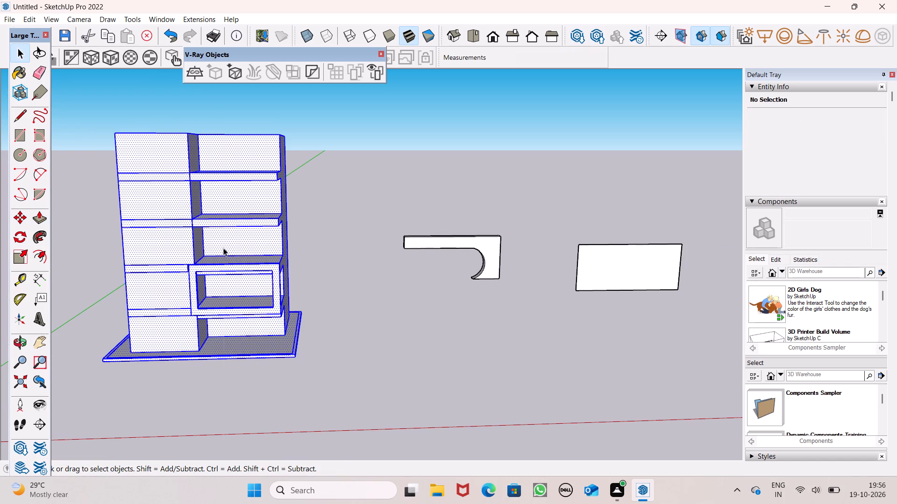
right_click(223, 248)
left_click(278, 351)
left_click(391, 346)
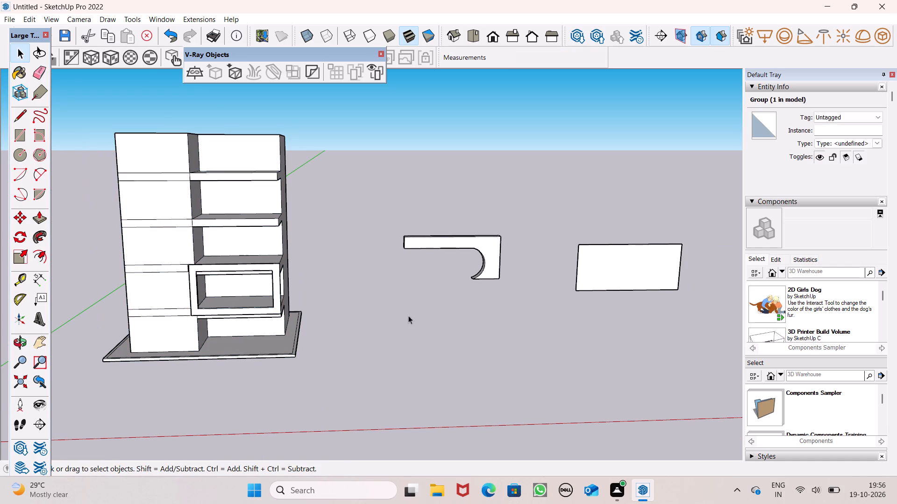
Select all connected geometry of the extruded curved frame and make it a group.
left_click(486, 271)
triple_click(492, 250)
left_click(492, 250)
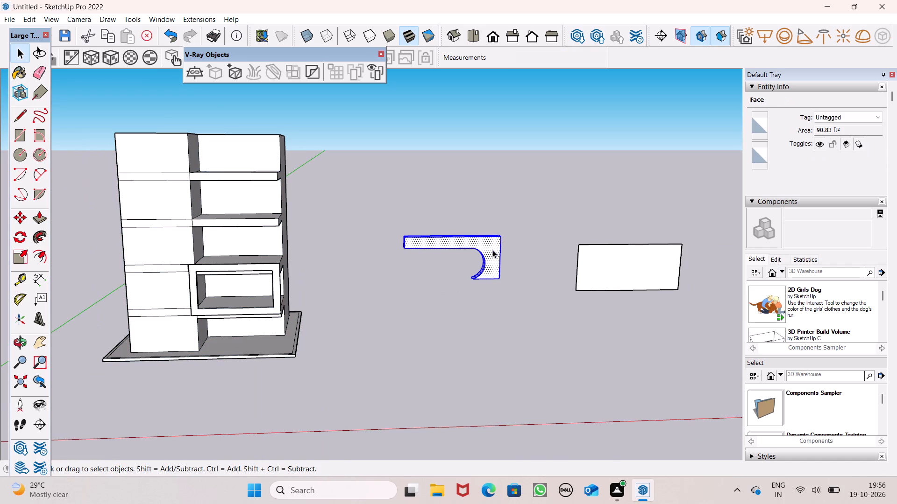
right_click(492, 248)
left_click(528, 311)
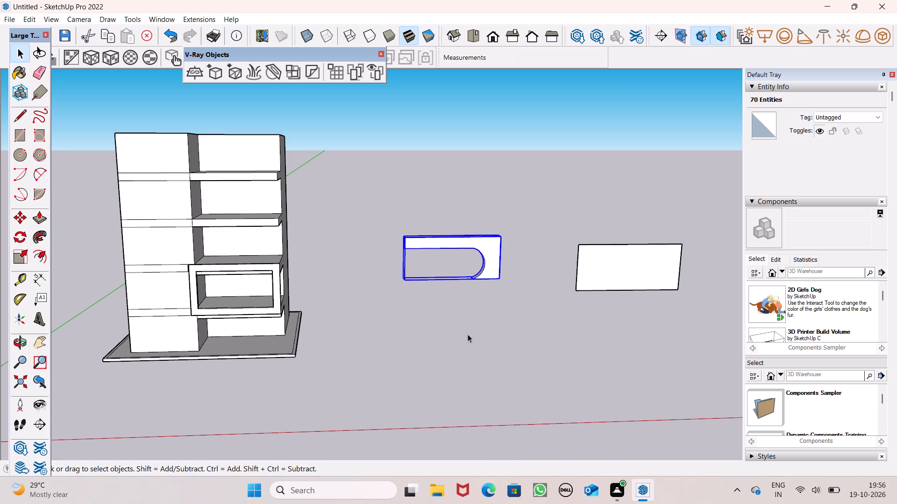
Move the curved frame group onto the building's balcony front, directly above the rectangular balcony frame.
key("m")
key("Return")
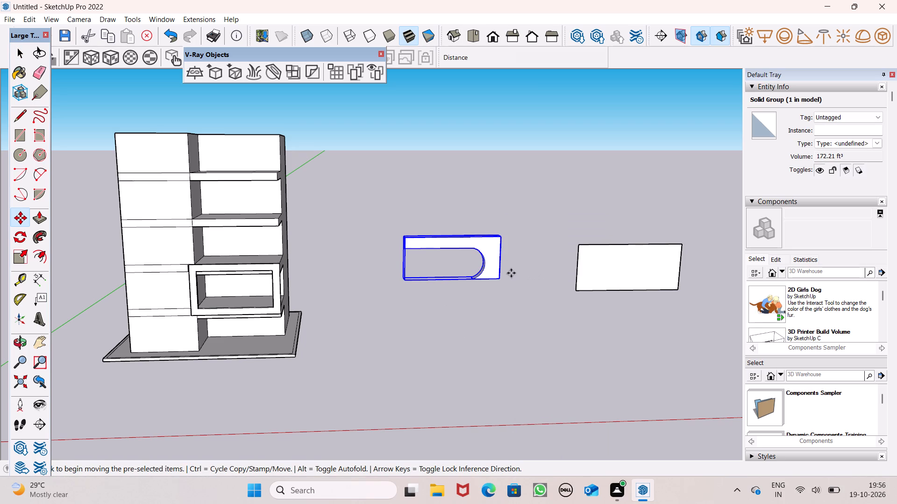
left_click_drag(499, 280, 266, 264)
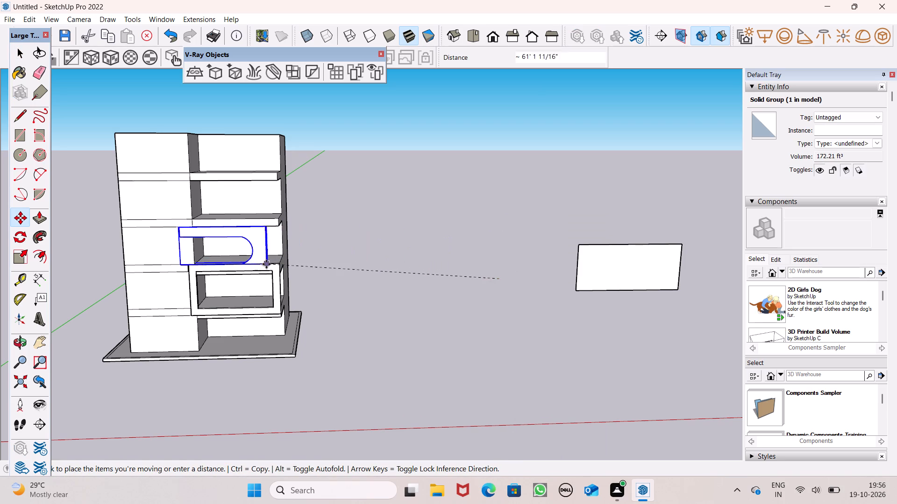
left_click_drag(266, 264, 276, 264)
scroll(258, 229, "up", 8)
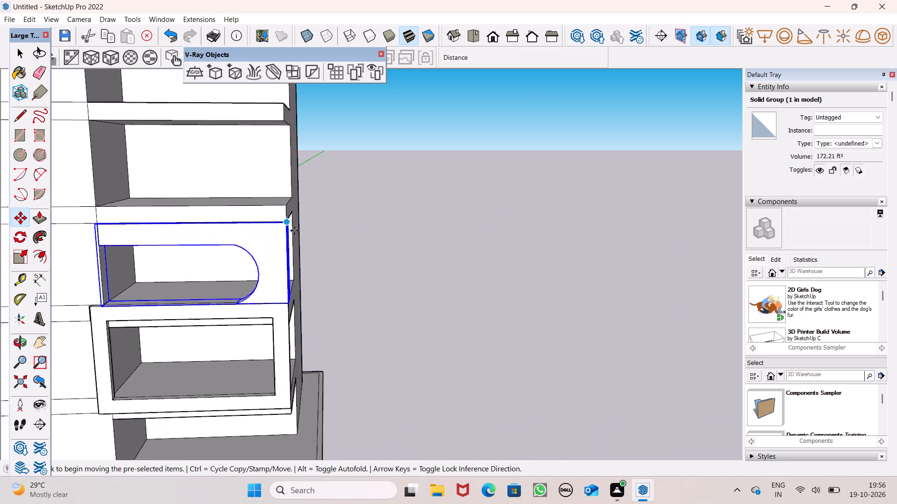
scroll(294, 231, "up", 3)
middle_click_drag(354, 282, 265, 262)
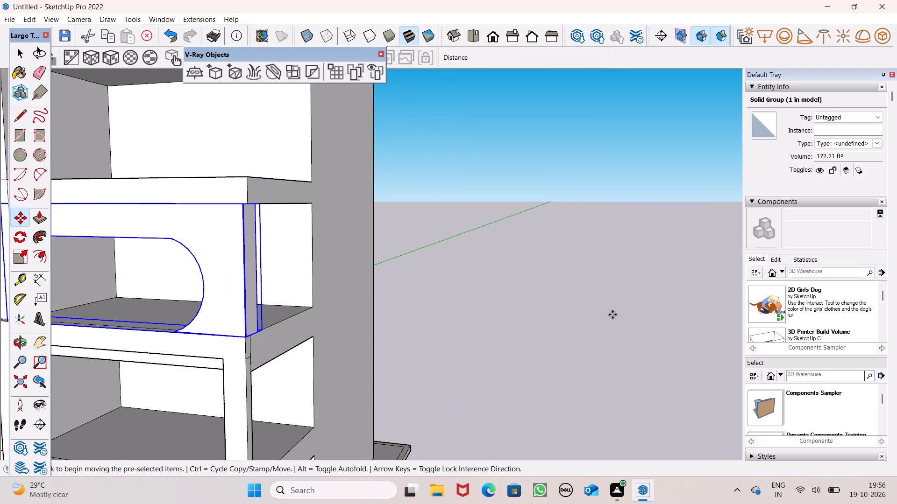
left_click(612, 315)
key("space")
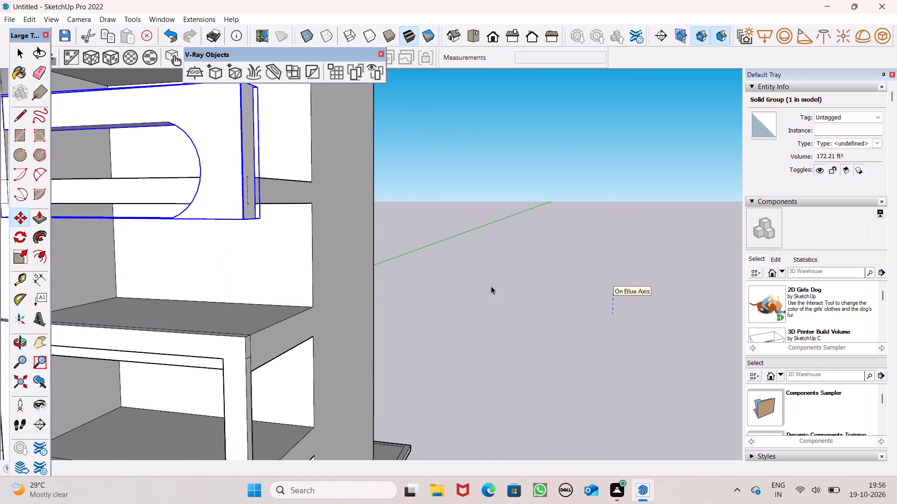
scroll(411, 291, "down", 4)
left_click(408, 287)
Examine from several angles how the curved frame fits between the floor band above and the rectangular frame below.
middle_click_drag(261, 281, 403, 276)
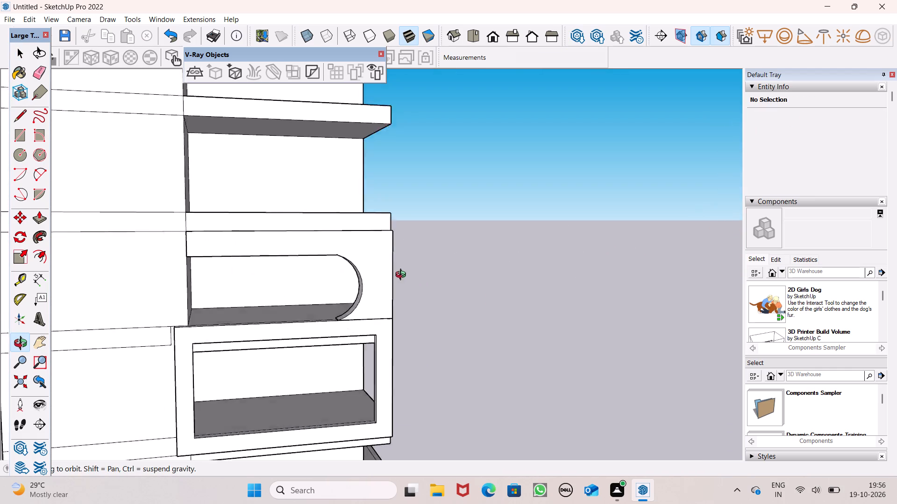
middle_click_drag(403, 276, 469, 298)
scroll(224, 285, "up", 7)
scroll(329, 244, "down", 3)
middle_click_drag(365, 299, 358, 304)
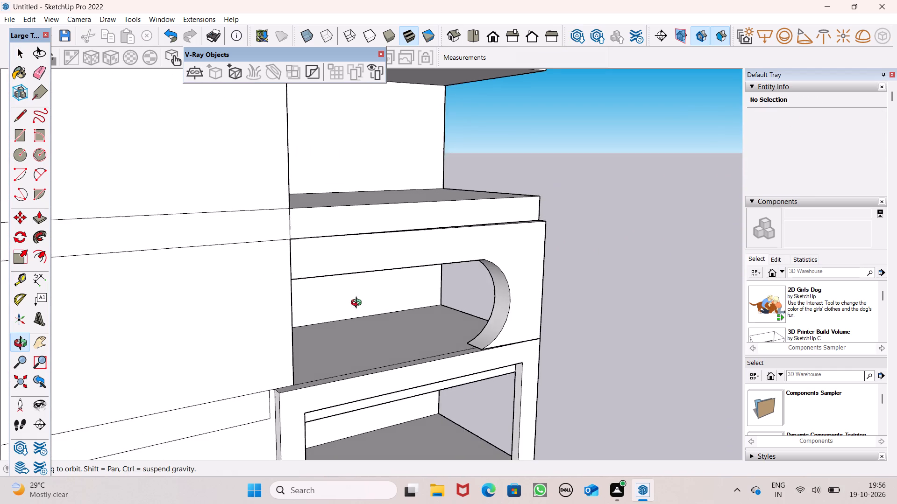
middle_click_drag(358, 304, 29, 271)
scroll(440, 406, "up", 2)
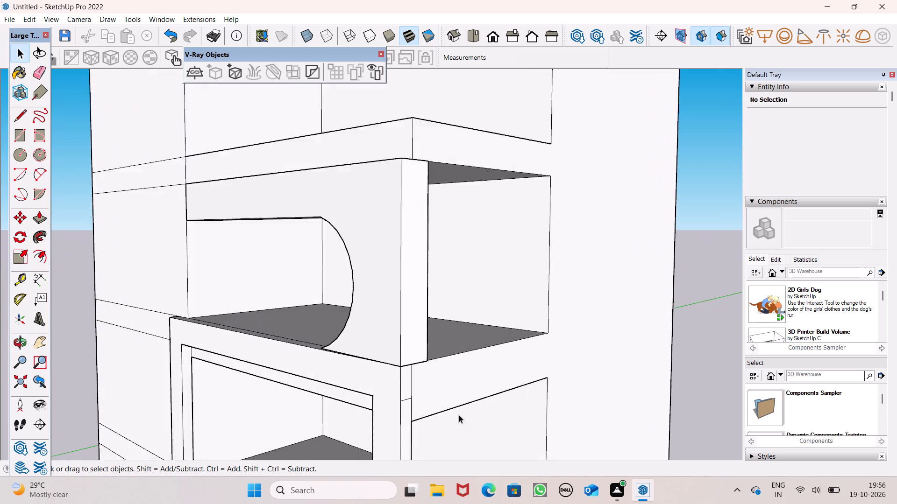
scroll(459, 415, "up", 4)
middle_click_drag(380, 357, 411, 438)
scroll(400, 436, "up", 1)
scroll(403, 400, "down", 4)
middle_click_drag(413, 429, 467, 399)
scroll(444, 342, "down", 2)
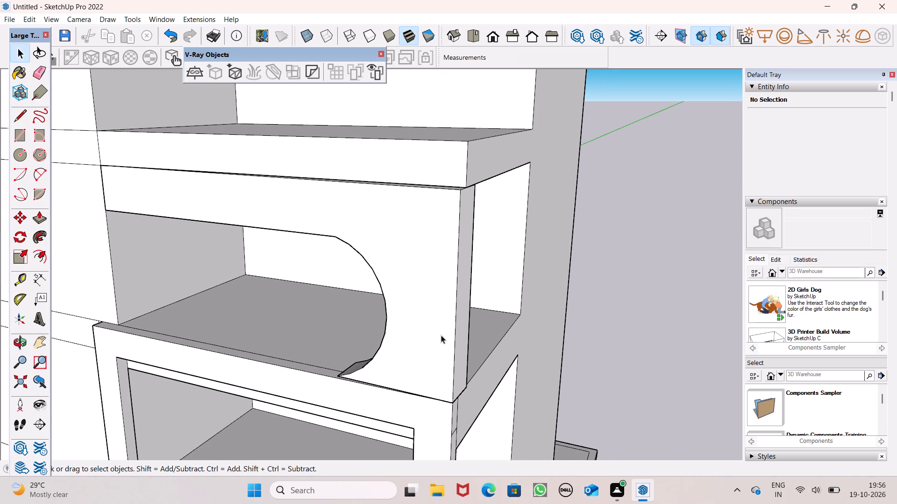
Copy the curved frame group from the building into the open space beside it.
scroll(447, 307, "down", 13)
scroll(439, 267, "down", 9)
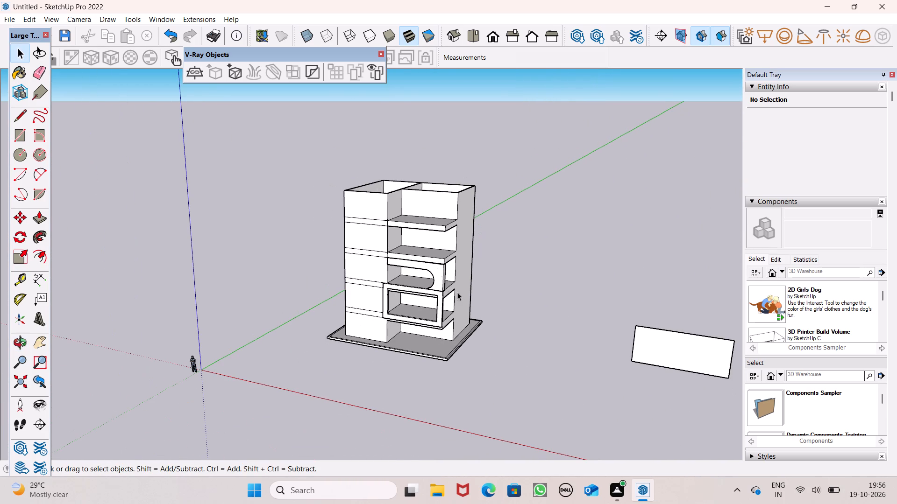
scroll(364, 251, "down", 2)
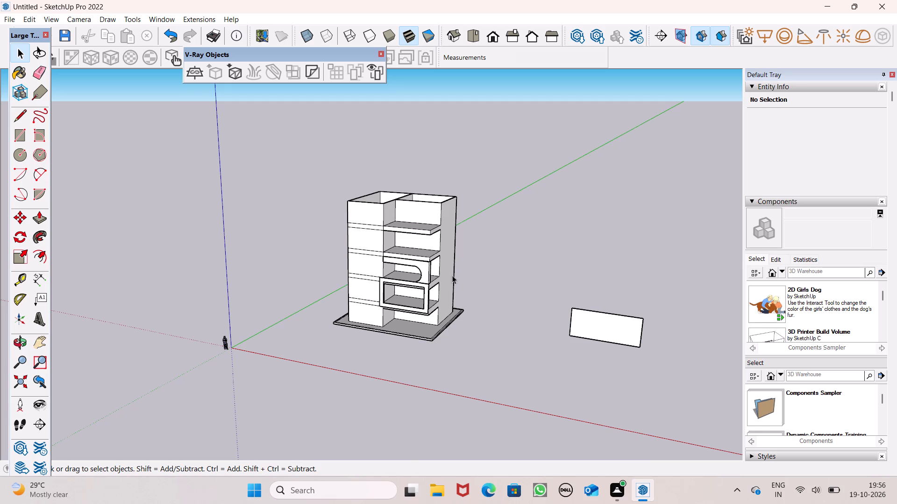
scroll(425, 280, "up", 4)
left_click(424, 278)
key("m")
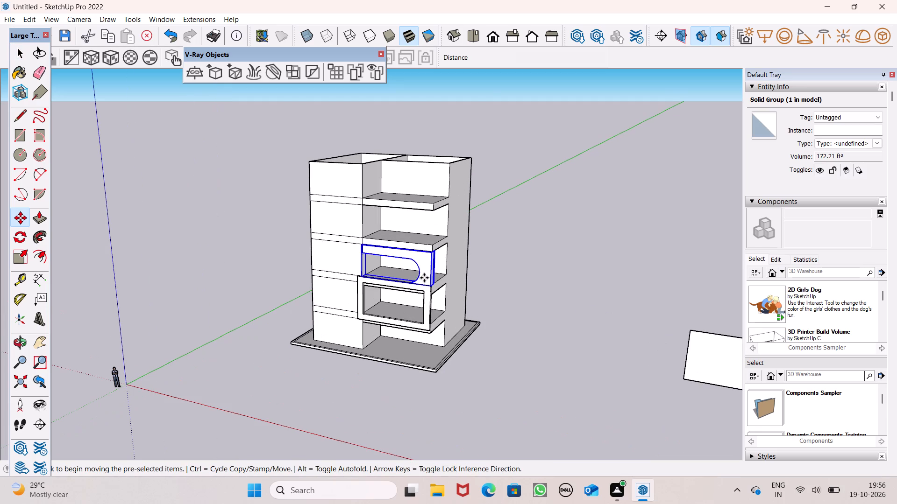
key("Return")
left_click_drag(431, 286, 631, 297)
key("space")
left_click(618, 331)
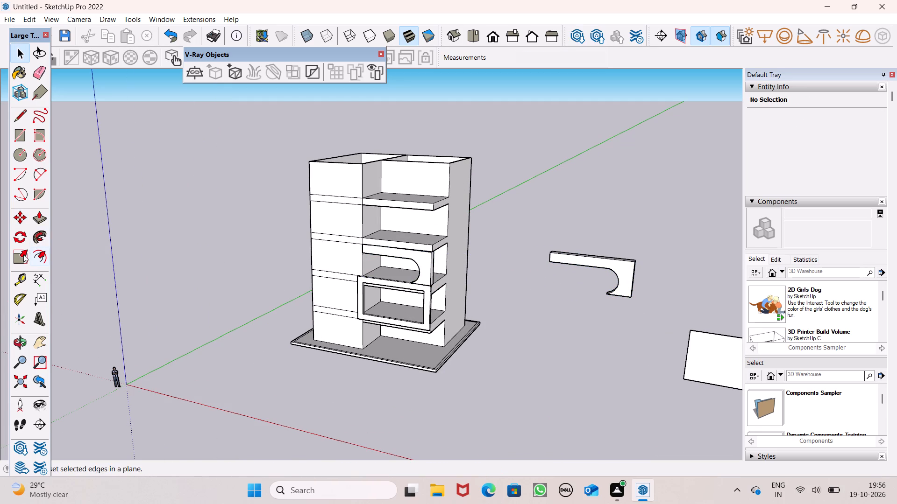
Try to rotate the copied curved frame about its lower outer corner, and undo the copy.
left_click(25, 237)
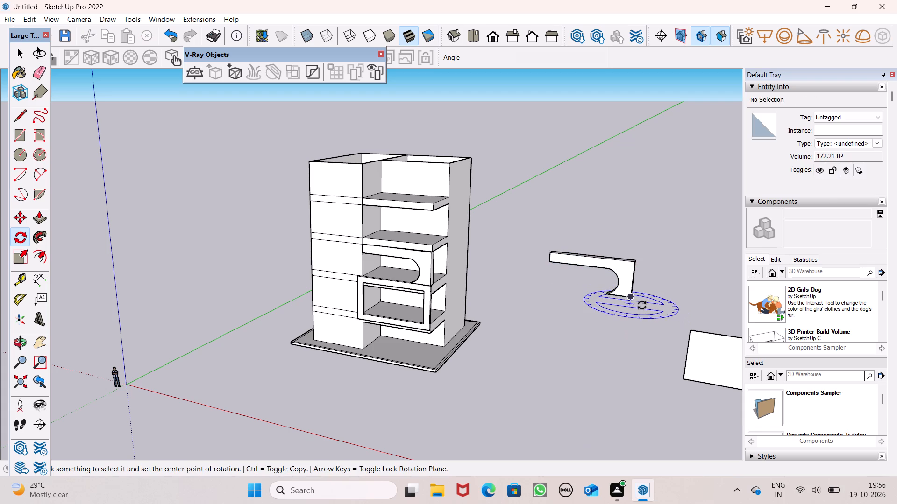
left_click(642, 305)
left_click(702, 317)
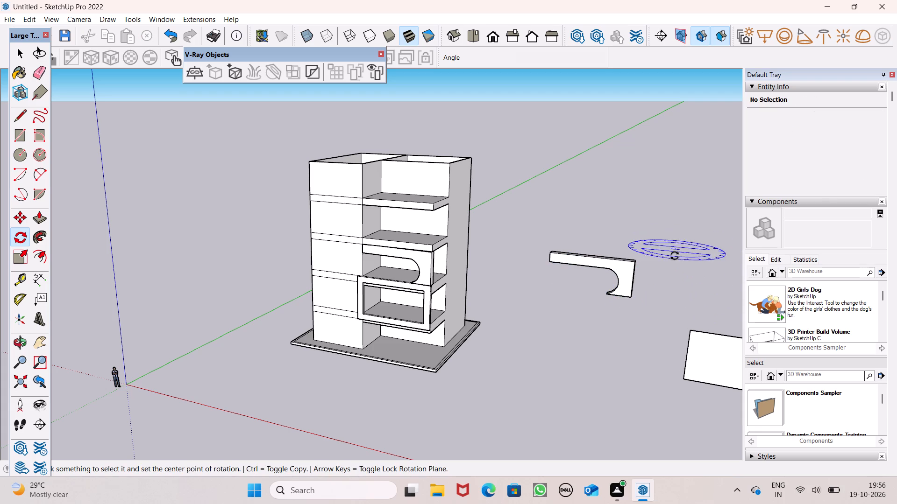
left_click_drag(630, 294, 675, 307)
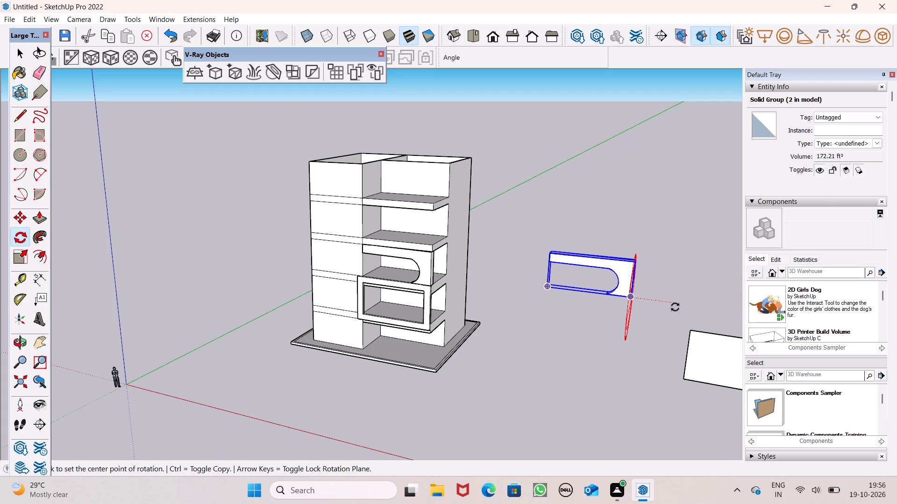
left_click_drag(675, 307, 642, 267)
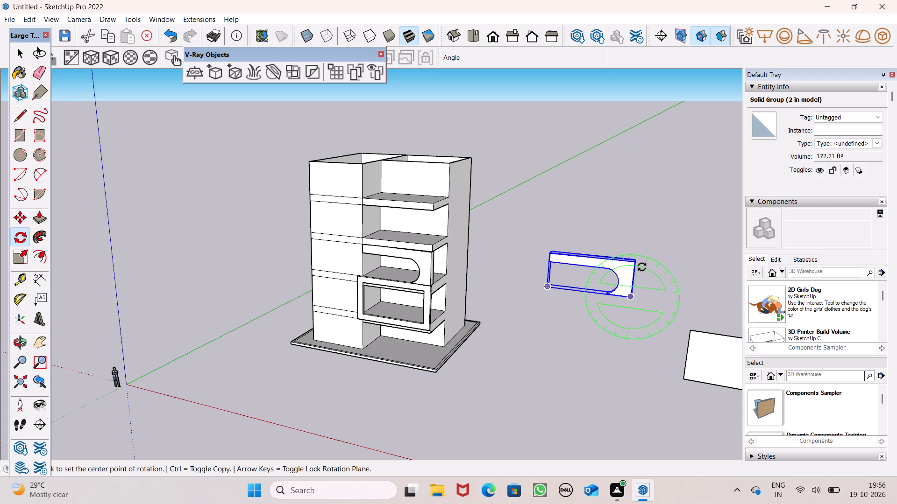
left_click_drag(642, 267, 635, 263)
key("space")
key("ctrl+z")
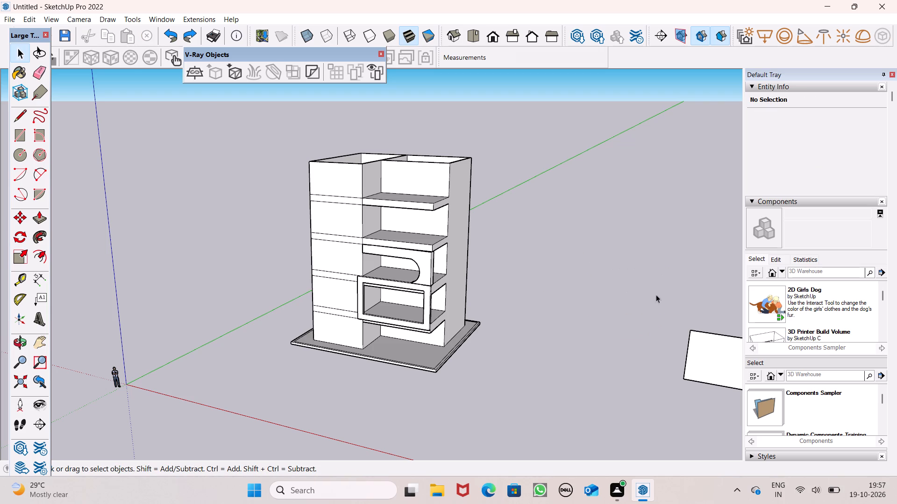
Copy the building's curved frame group into the open space beside it, near the detached rectangular panel.
scroll(575, 292, "down", 4)
key("space")
left_click(463, 278)
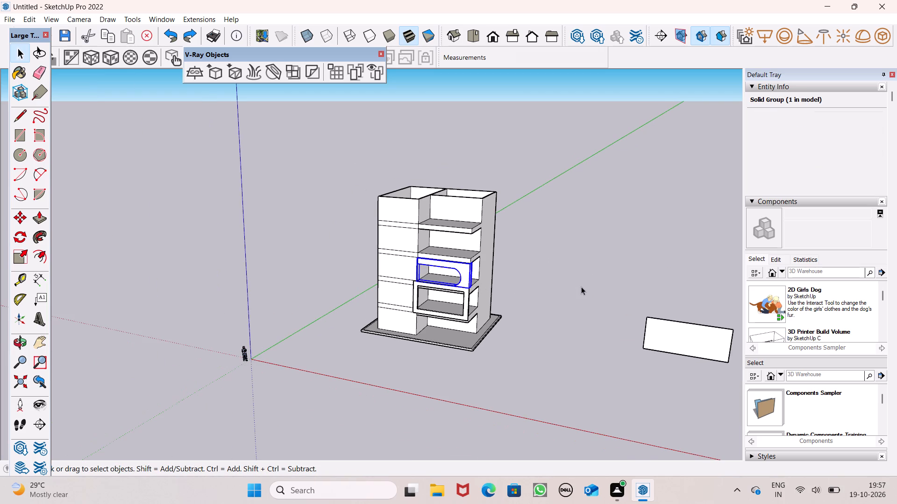
scroll(581, 287, "up", 1)
key("m")
key("Return")
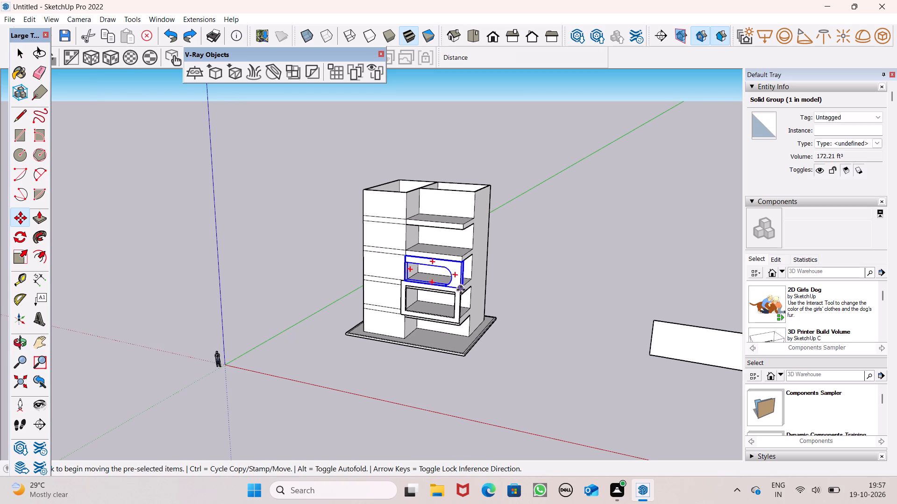
left_click_drag(461, 290, 663, 303, "ctrl")
key("space")
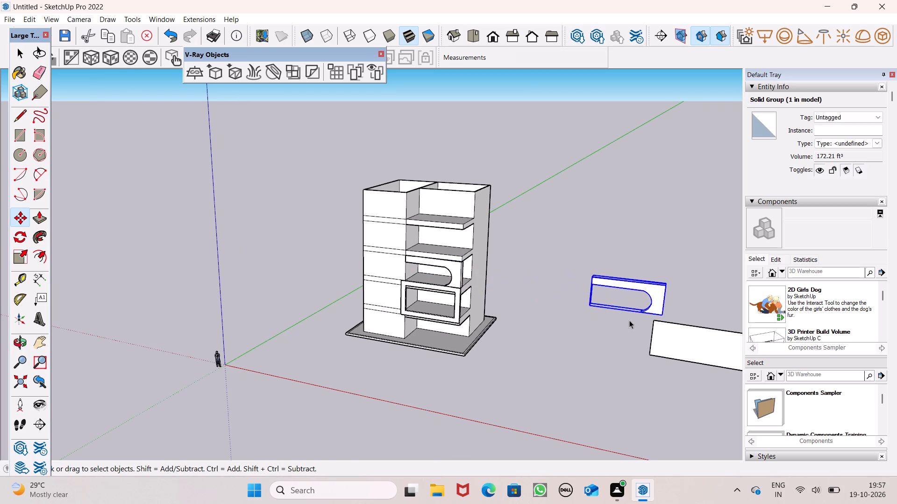
left_click_drag(575, 336, 557, 336)
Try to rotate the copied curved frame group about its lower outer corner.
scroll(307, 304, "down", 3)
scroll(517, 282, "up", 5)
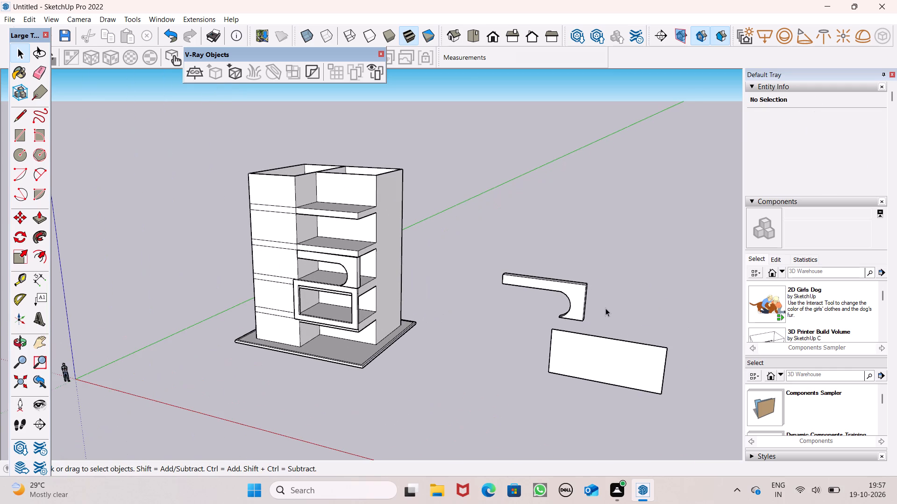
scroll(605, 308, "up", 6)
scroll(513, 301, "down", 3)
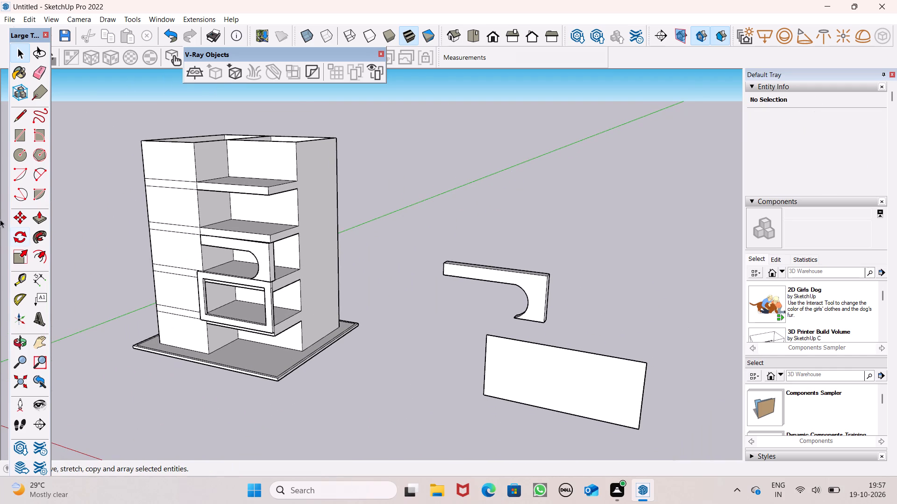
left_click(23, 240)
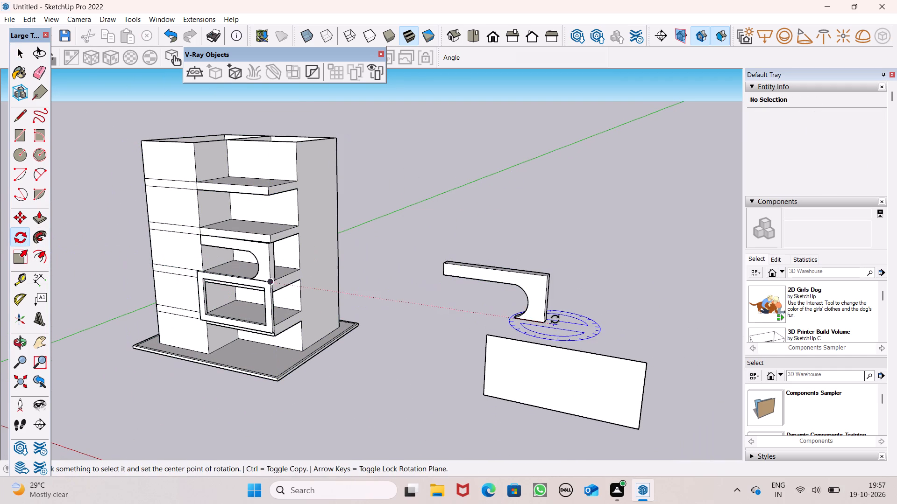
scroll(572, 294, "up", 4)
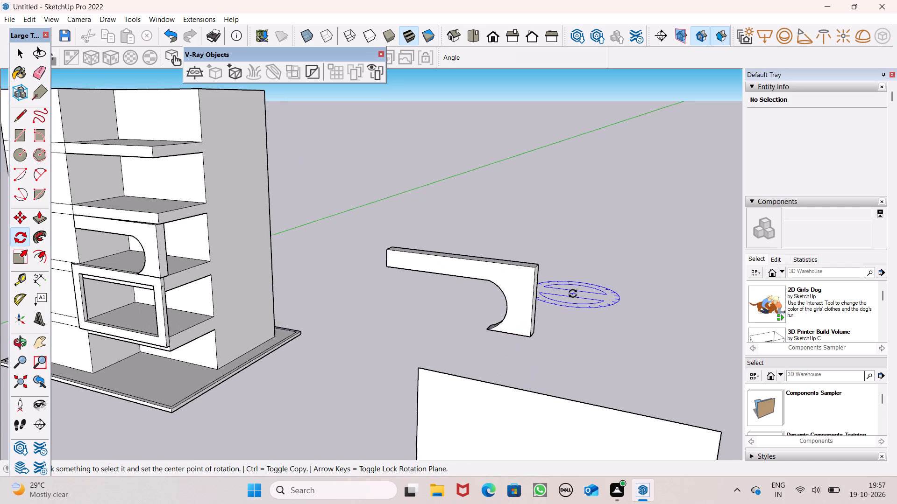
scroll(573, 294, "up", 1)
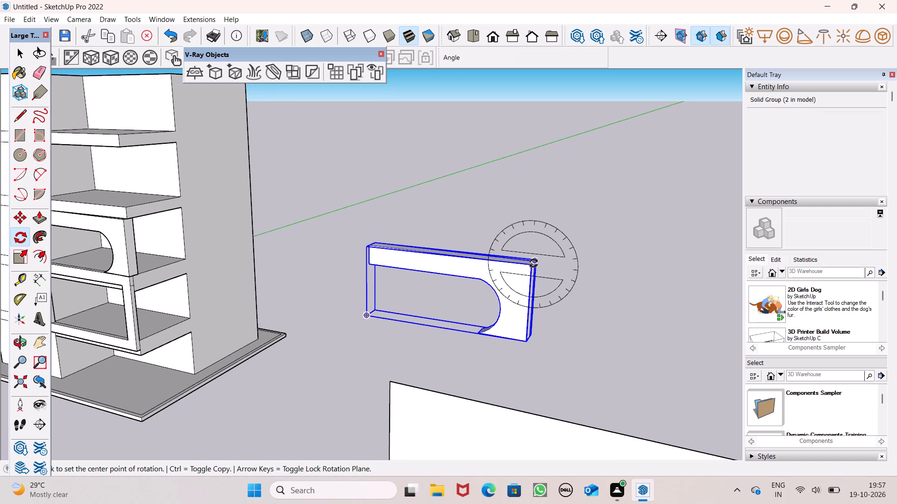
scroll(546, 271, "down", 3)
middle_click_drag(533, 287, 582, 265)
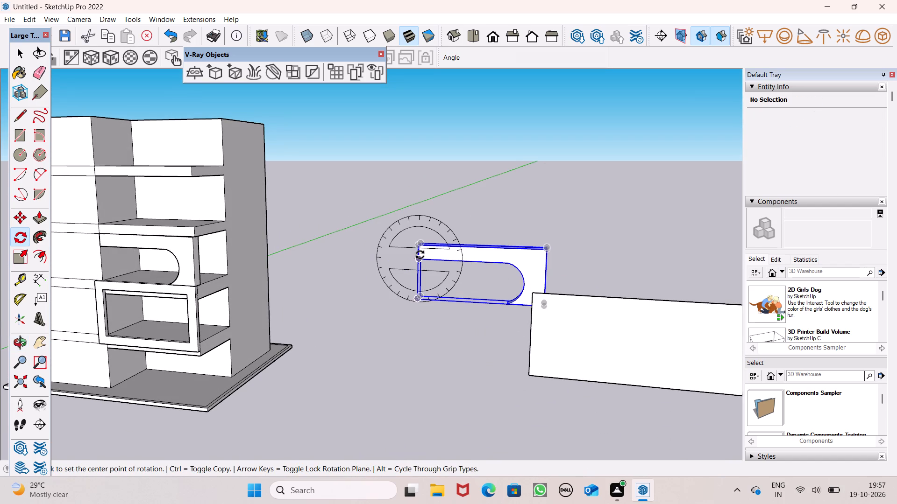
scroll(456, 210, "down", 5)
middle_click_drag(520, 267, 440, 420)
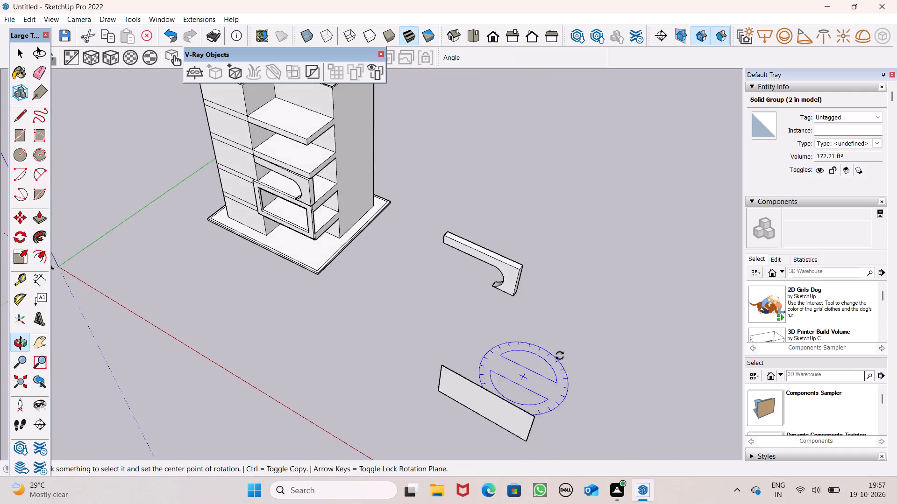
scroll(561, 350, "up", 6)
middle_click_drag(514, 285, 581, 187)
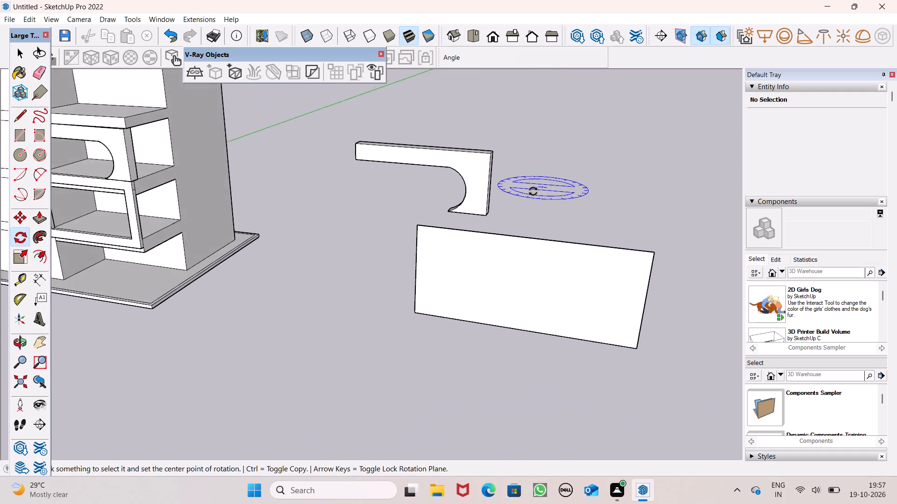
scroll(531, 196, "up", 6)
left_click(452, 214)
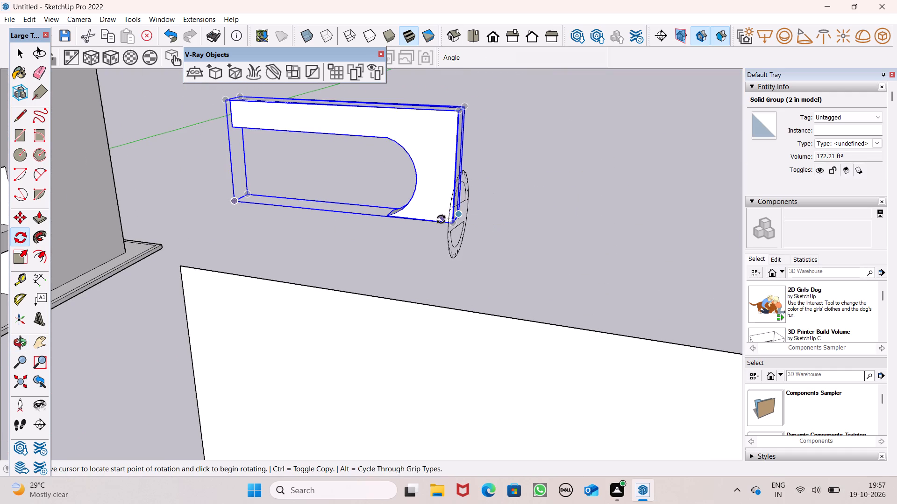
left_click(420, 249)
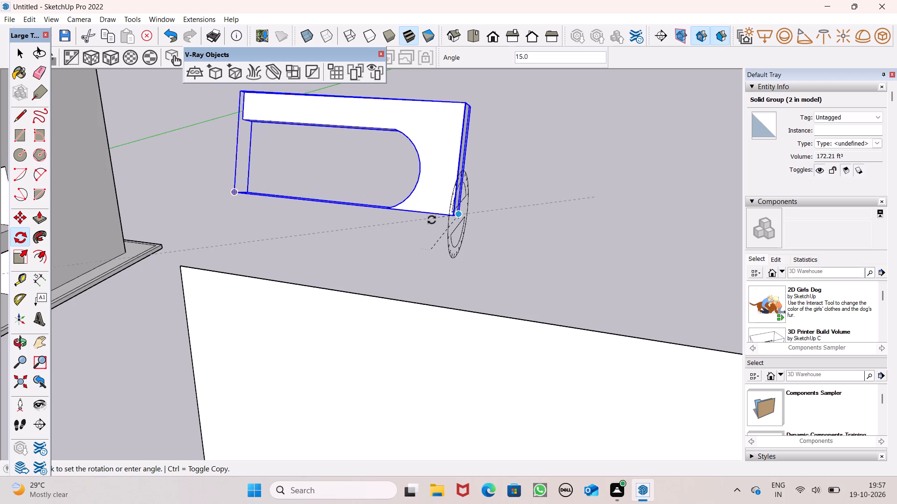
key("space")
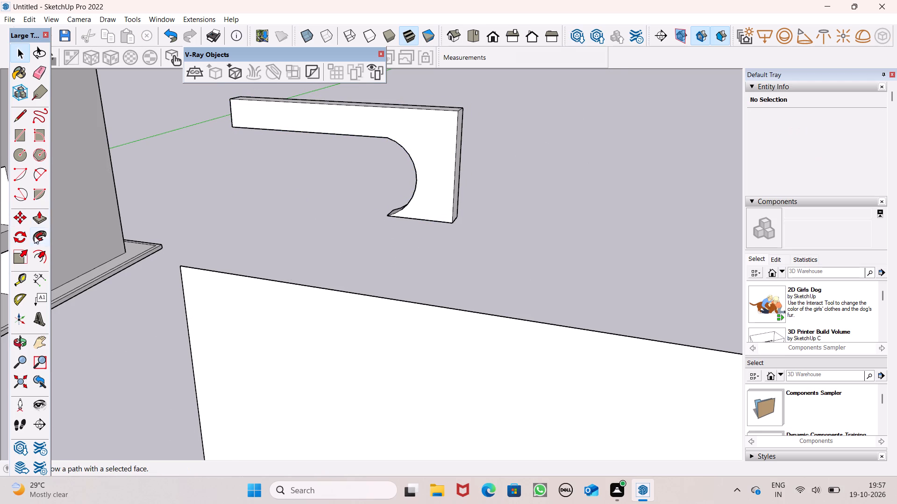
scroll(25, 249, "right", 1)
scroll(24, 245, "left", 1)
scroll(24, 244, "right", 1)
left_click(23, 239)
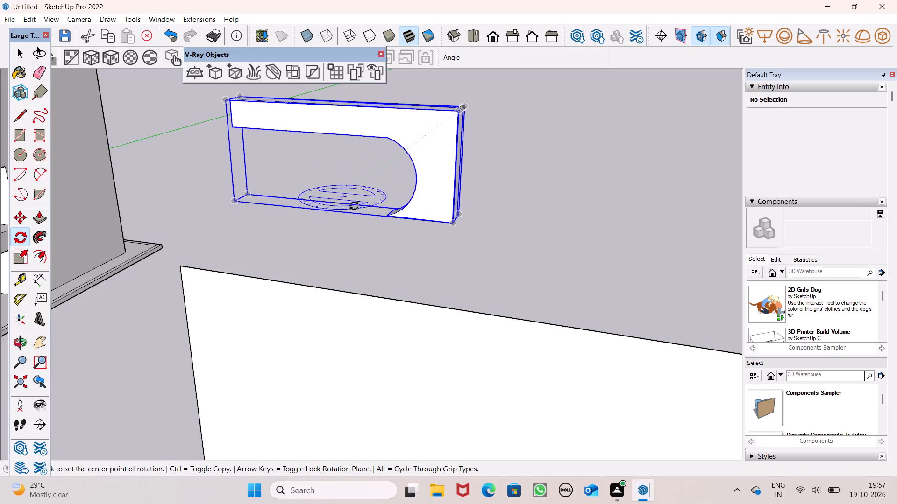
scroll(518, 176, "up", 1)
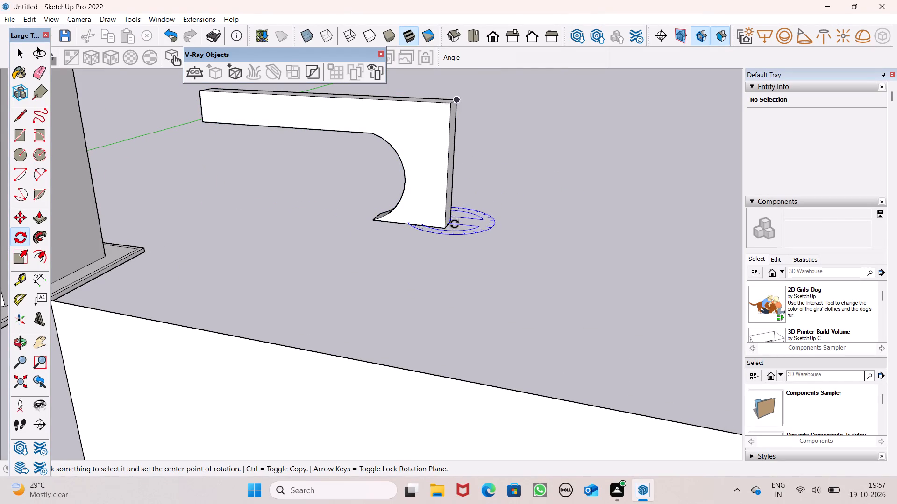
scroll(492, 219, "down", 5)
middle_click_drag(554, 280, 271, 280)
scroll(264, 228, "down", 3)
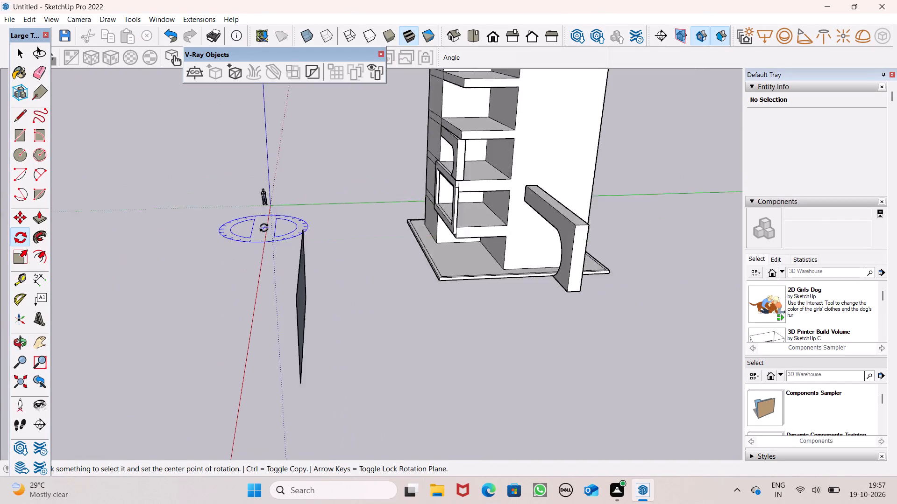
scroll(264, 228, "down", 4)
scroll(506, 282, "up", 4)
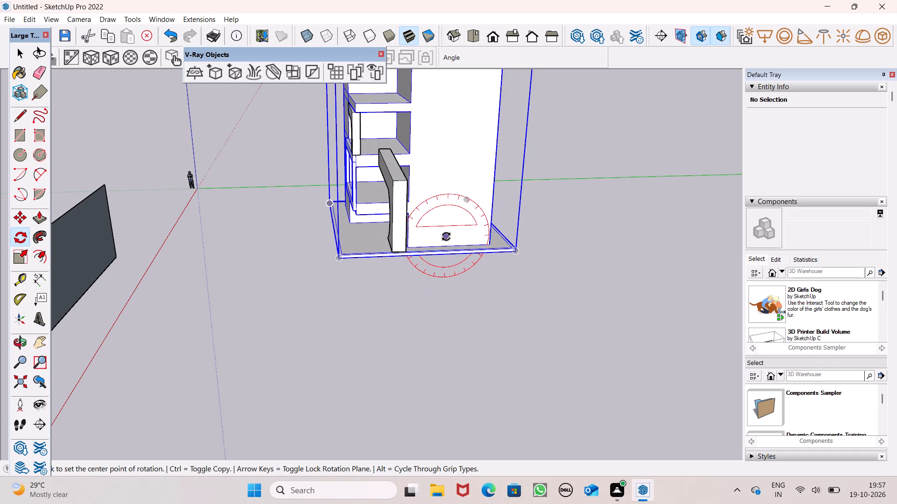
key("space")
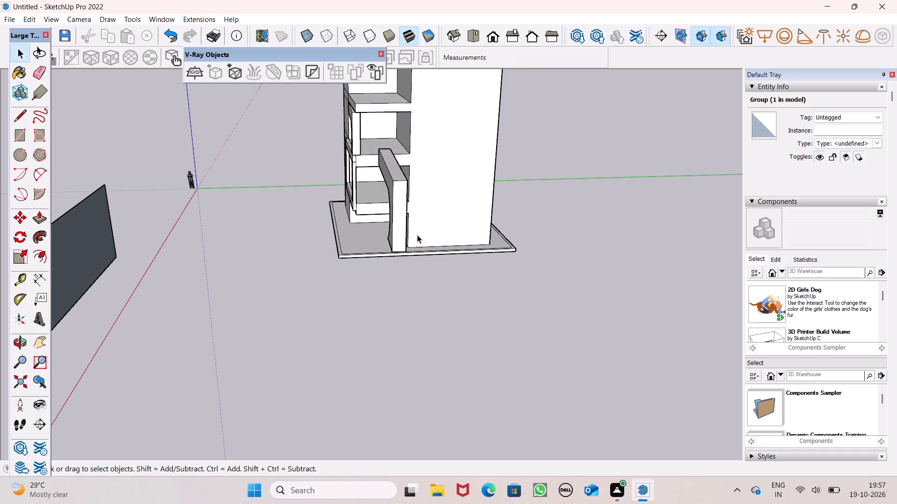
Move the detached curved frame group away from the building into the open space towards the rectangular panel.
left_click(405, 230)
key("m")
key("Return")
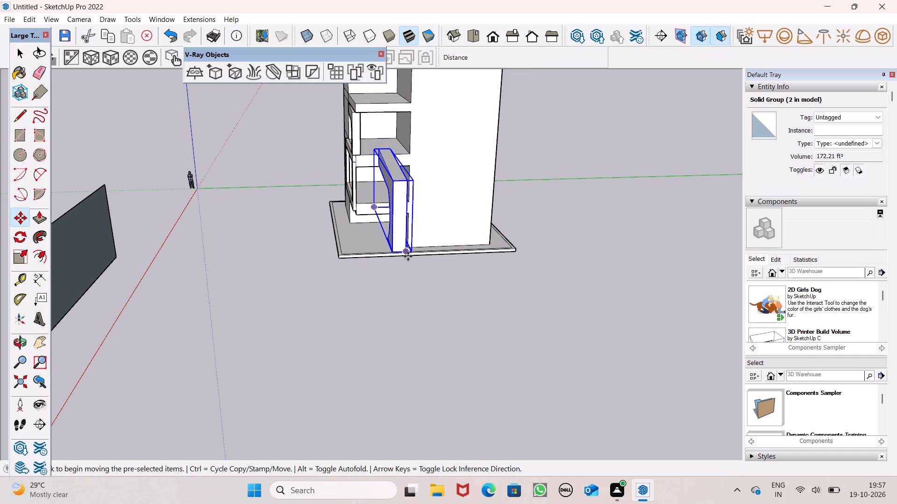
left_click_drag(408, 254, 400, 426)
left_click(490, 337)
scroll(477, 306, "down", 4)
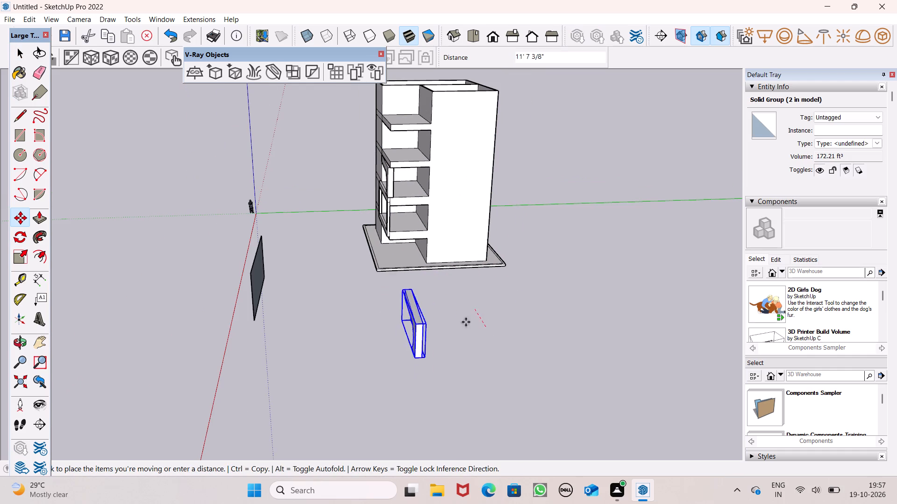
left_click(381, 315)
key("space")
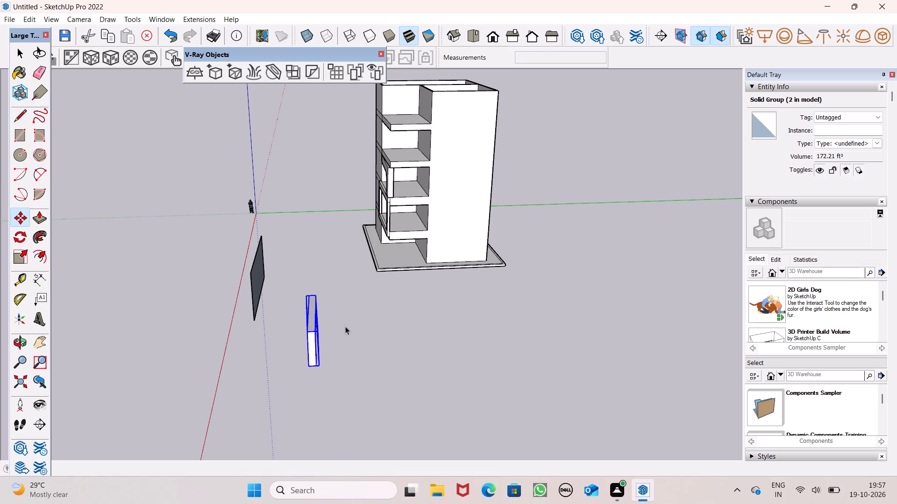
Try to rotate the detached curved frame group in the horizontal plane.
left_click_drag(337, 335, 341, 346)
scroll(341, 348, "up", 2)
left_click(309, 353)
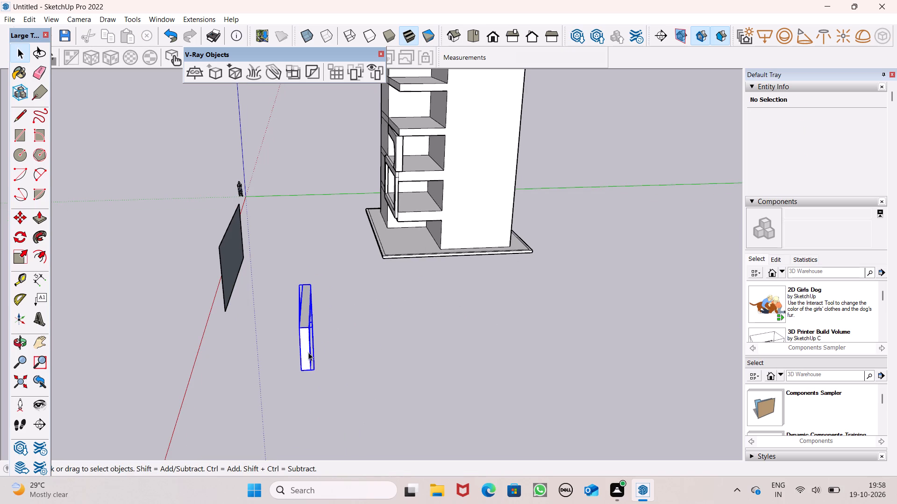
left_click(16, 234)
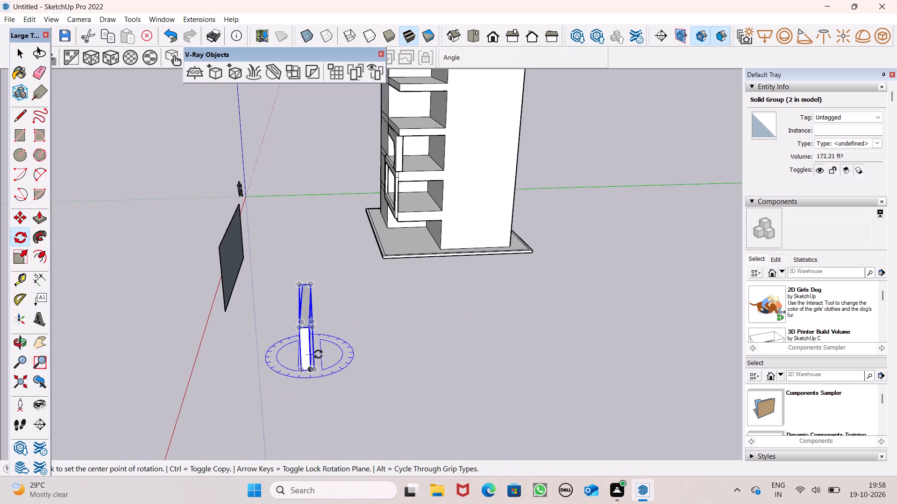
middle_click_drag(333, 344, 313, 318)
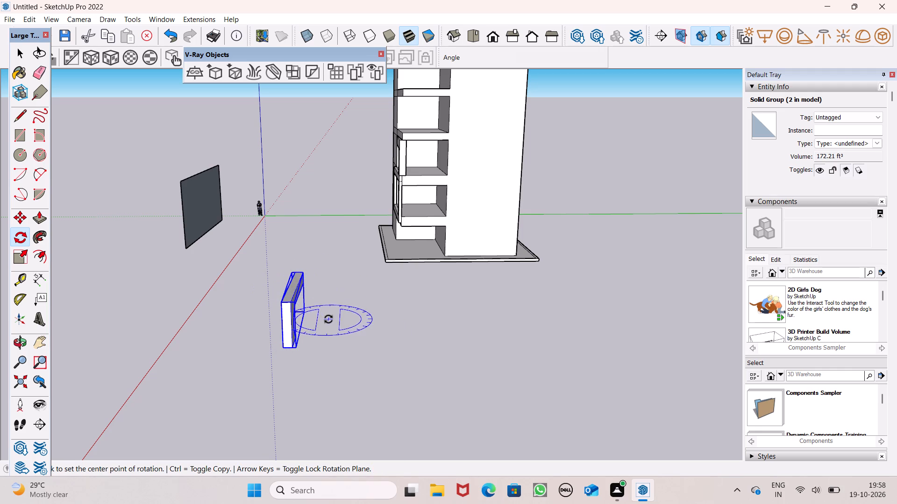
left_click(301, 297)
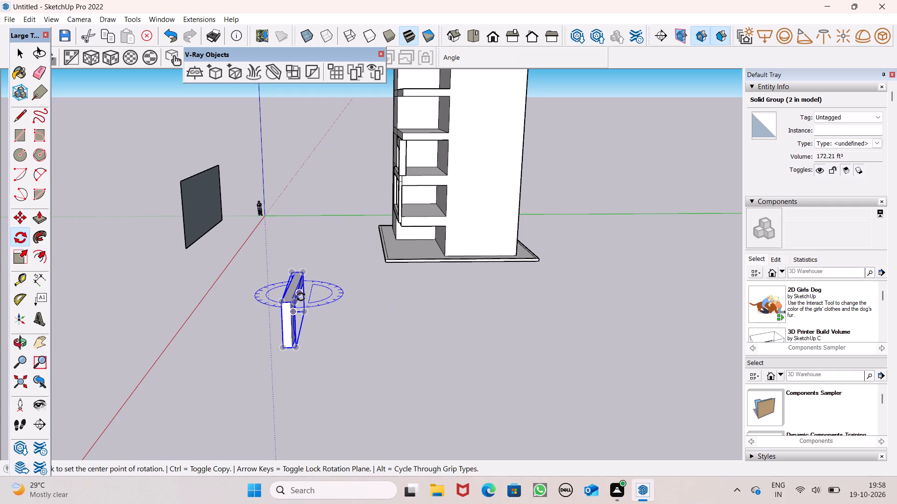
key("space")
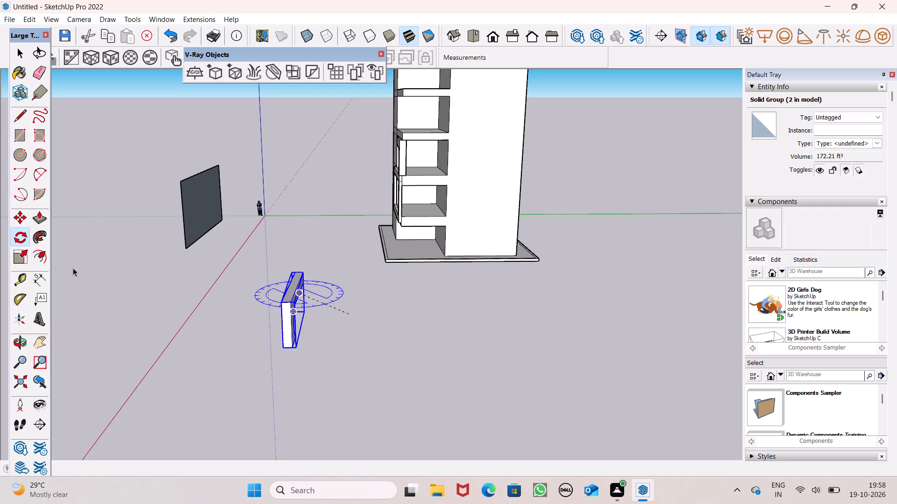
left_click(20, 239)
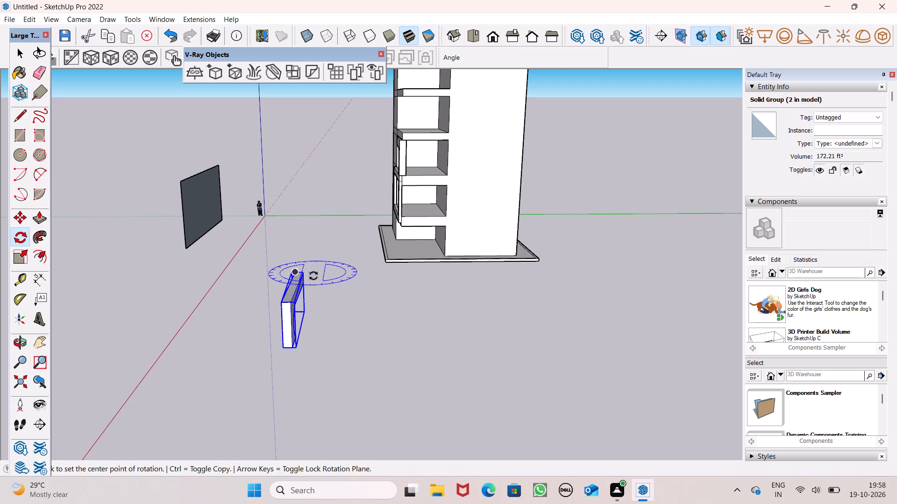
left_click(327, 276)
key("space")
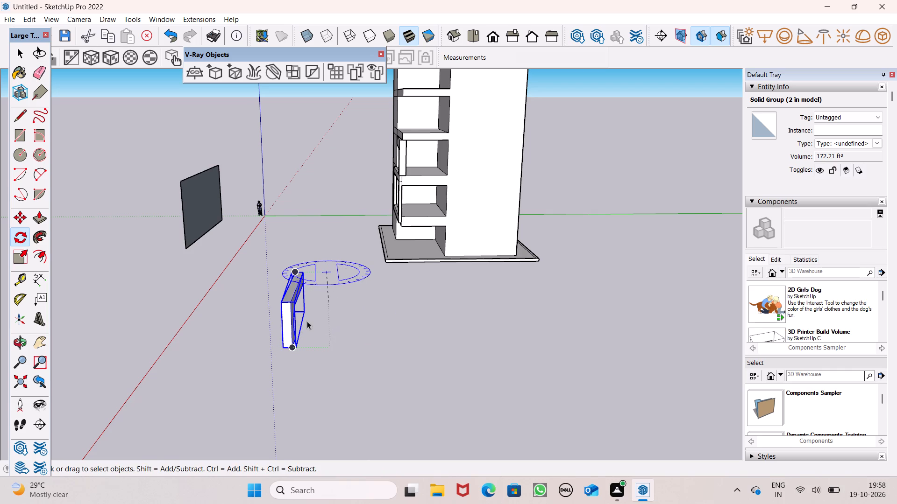
Delete the detached curved frame group from the open space beside the building.
scroll(307, 321, "down", 3)
middle_click_drag(249, 348, 588, 309)
left_click(512, 273)
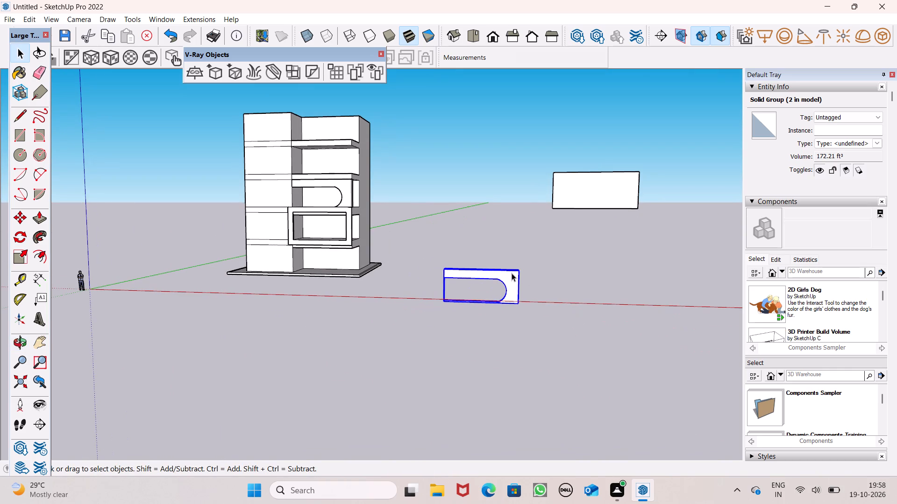
key("Delete")
Draw a straight line about 22' 5" long across the detached rectangular panel, parallel to and below its top edge.
scroll(450, 260, "down", 1)
scroll(364, 156, "up", 4)
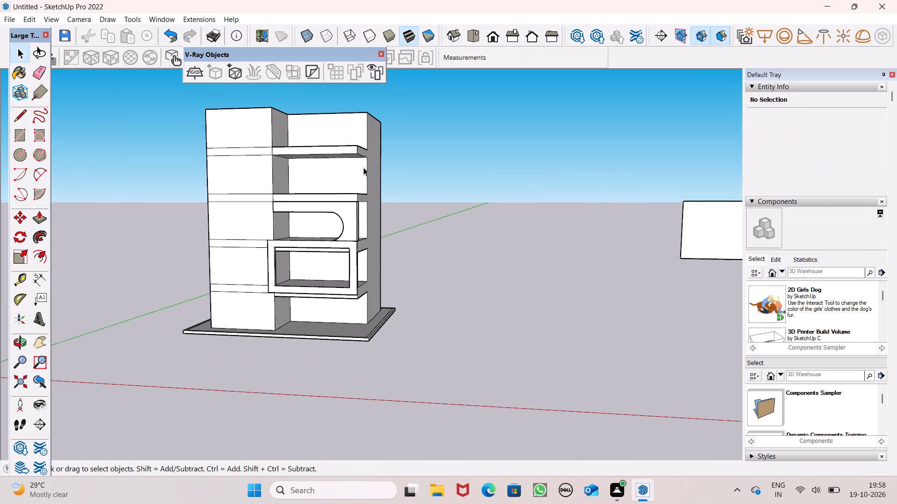
scroll(331, 226, "down", 5)
left_click(16, 116)
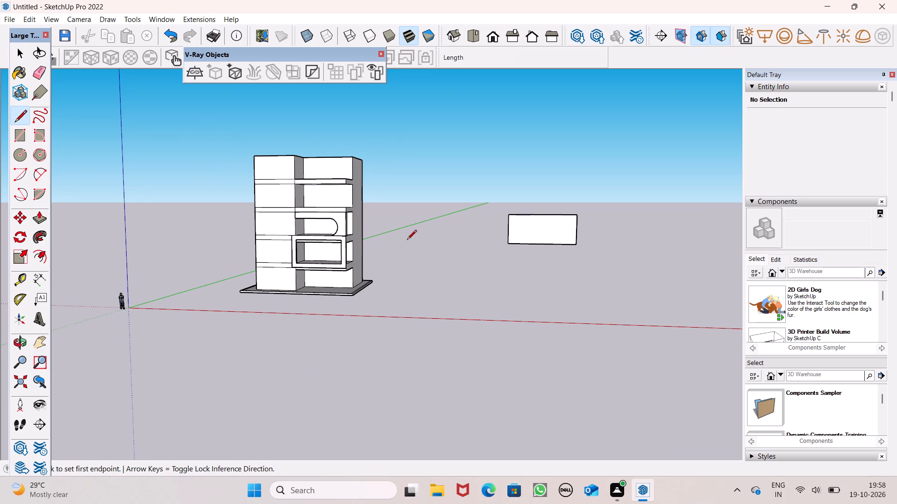
scroll(577, 196, "up", 5)
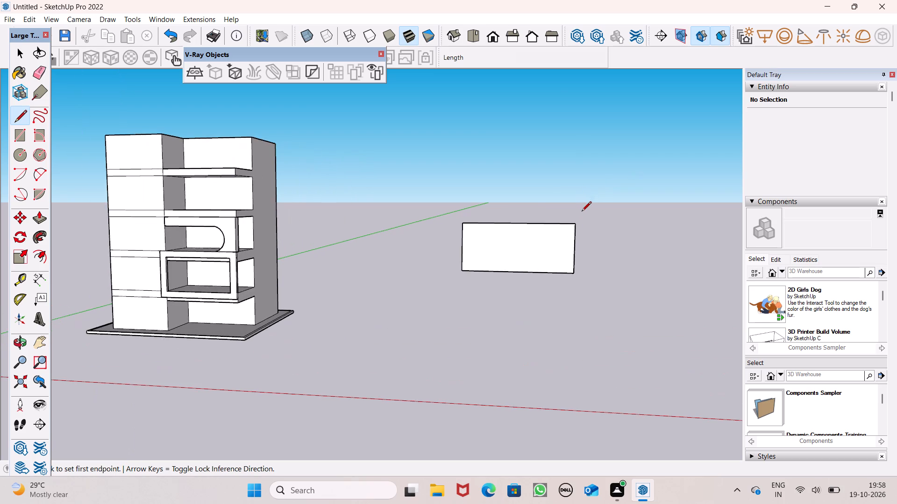
scroll(533, 261, "up", 12)
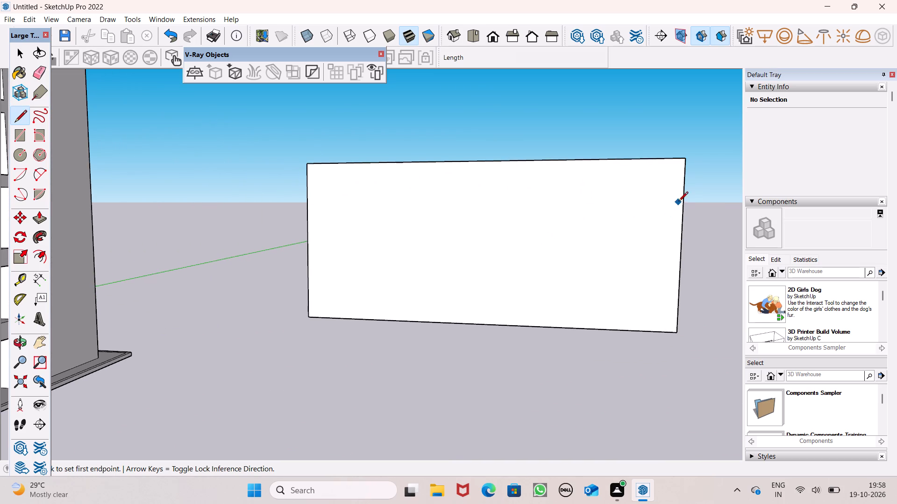
left_click(681, 208)
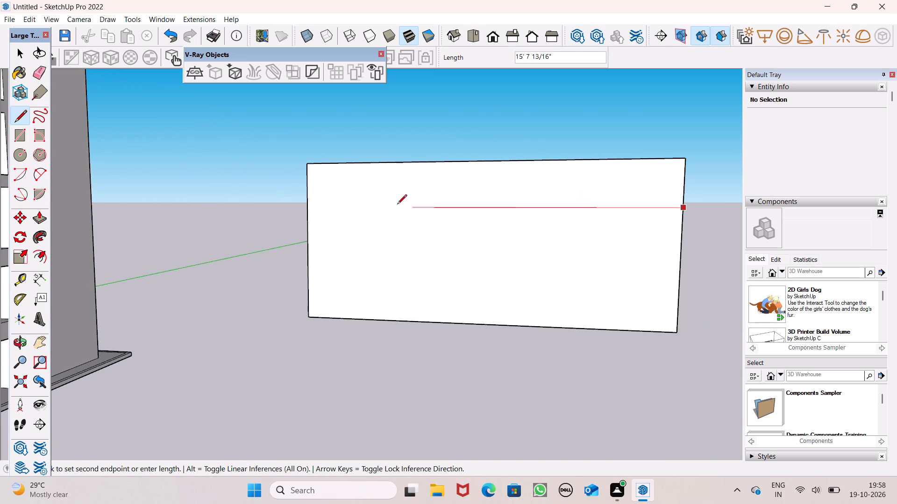
left_click(306, 207)
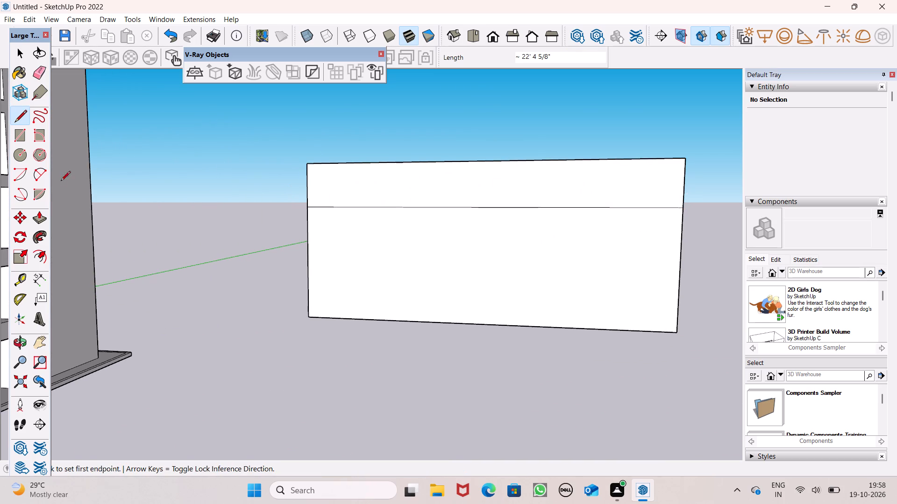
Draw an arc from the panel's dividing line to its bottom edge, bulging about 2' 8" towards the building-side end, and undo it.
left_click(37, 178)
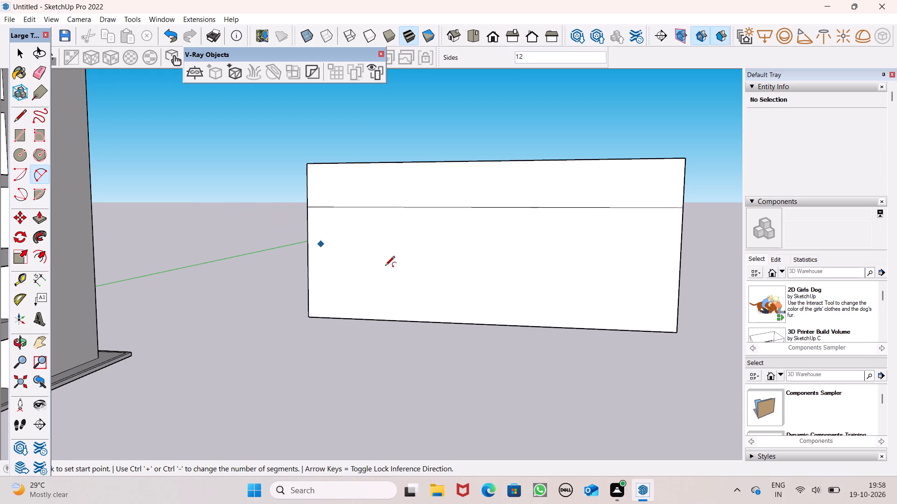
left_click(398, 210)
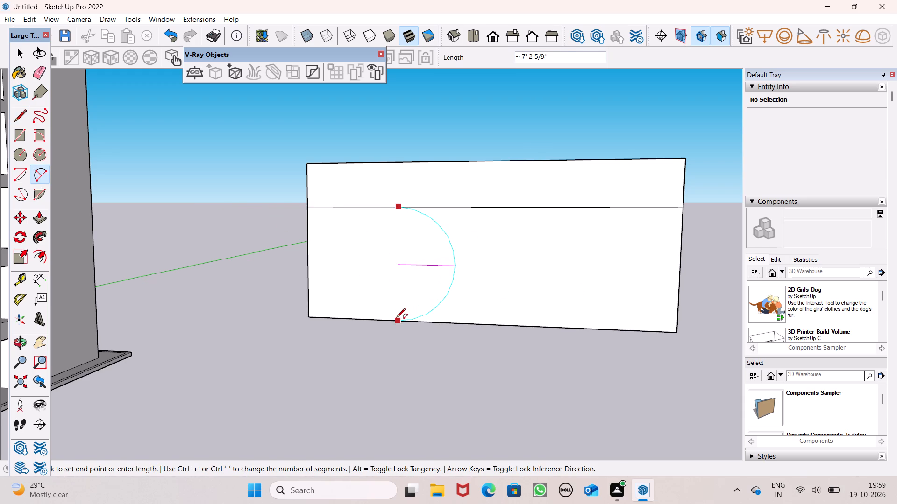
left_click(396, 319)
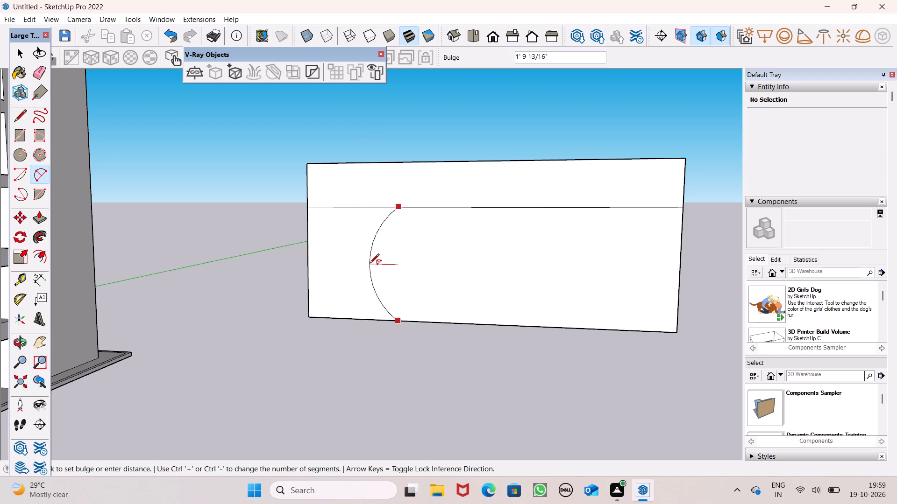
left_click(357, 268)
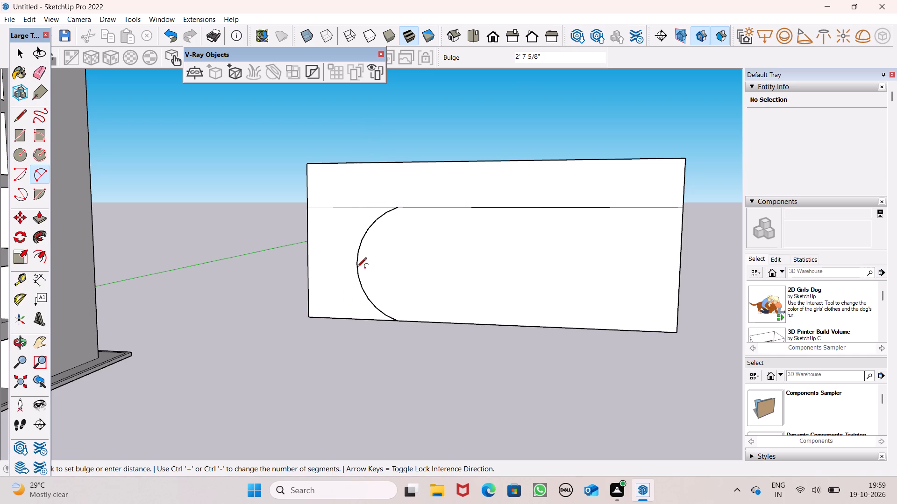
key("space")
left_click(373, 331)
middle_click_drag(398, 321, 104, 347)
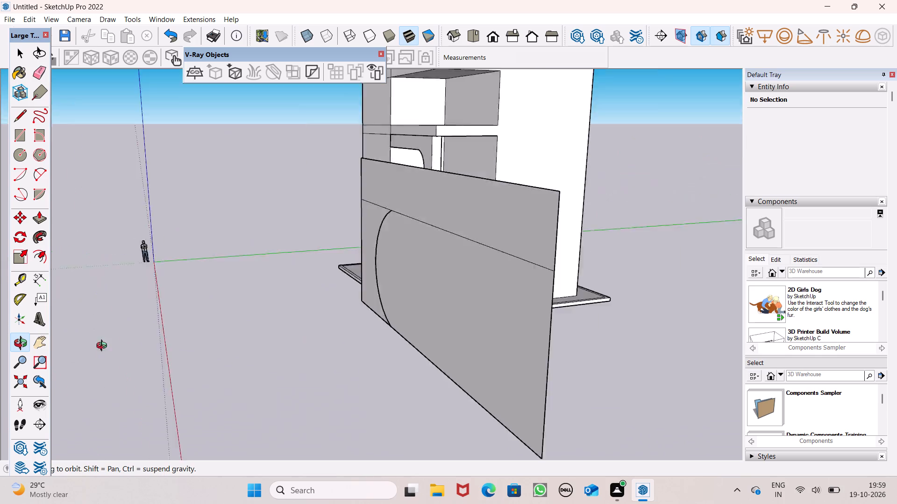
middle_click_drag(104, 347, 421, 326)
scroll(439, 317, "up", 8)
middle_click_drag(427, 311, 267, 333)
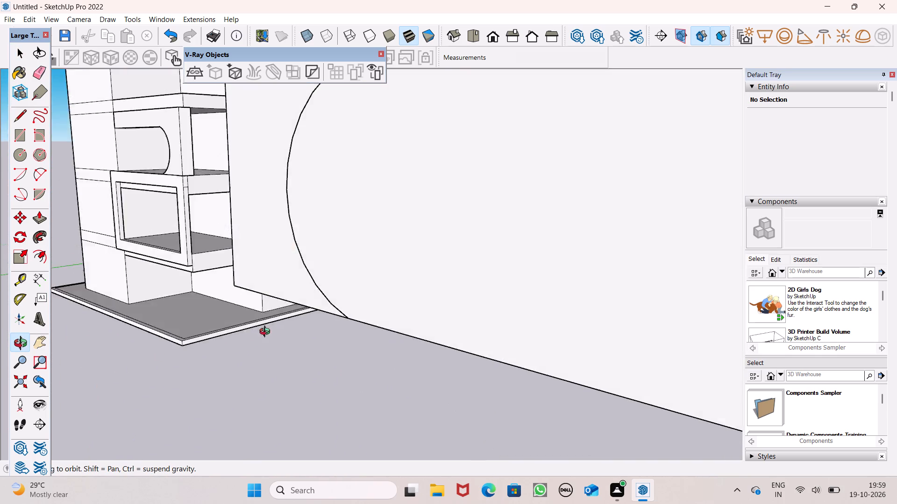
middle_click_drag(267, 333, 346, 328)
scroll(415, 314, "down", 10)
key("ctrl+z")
Draw an arc from the panel's dividing line to its bottom edge, bulging about 2' 8" towards the panel's building-side end.
scroll(415, 278, "down", 4)
middle_click_drag(426, 302, 440, 304)
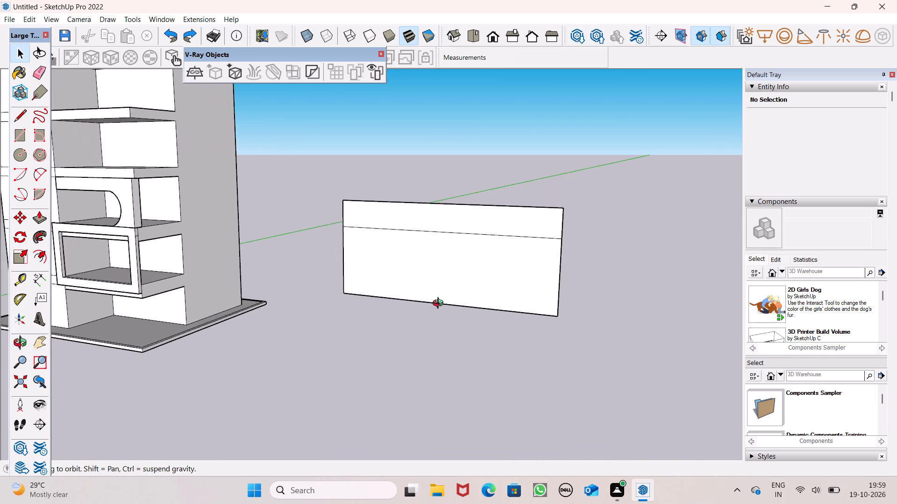
middle_click_drag(440, 304, 485, 302)
left_click(38, 179)
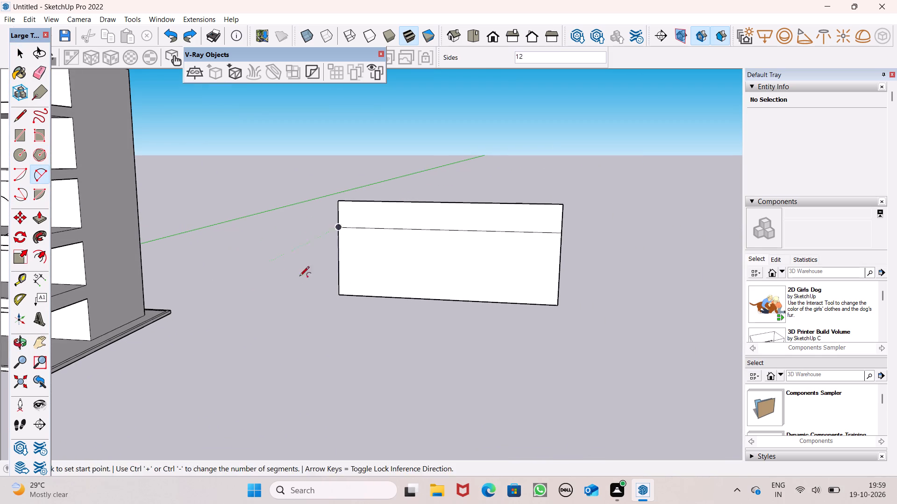
middle_click_drag(340, 294, 359, 292)
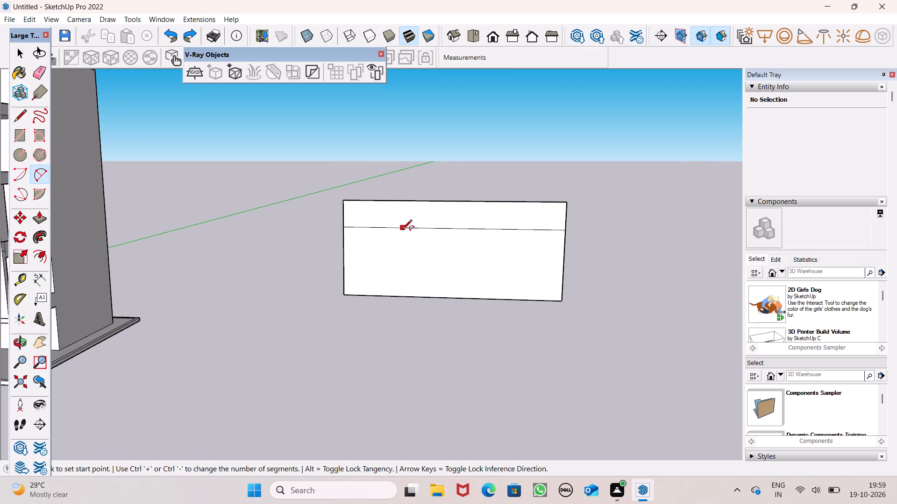
left_click(402, 230)
left_click(401, 295)
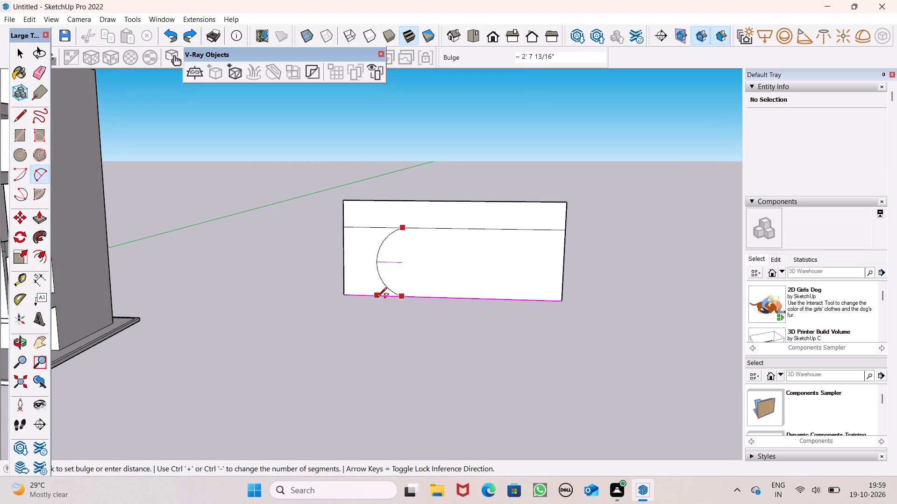
left_click(378, 298)
key("space")
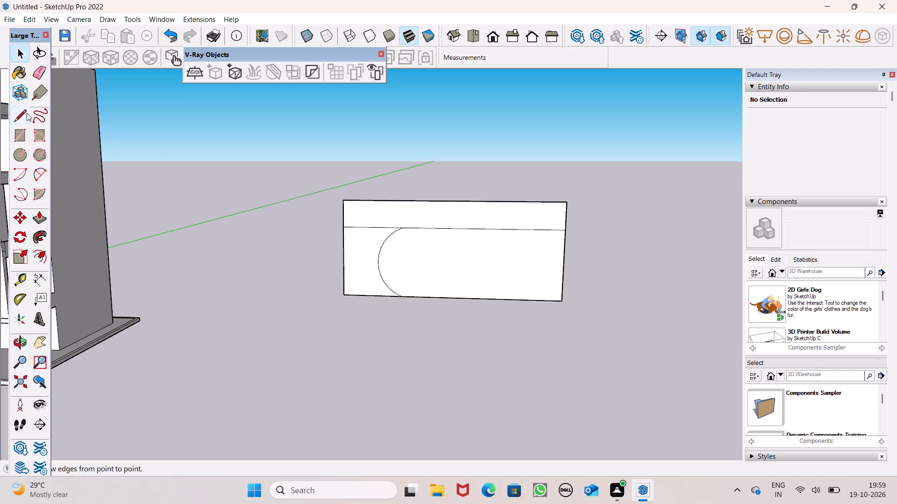
Erase the panel's bottom edge beyond the arc, the dividing line outside the arc, and the far end edge below the dividing line.
left_click(41, 74)
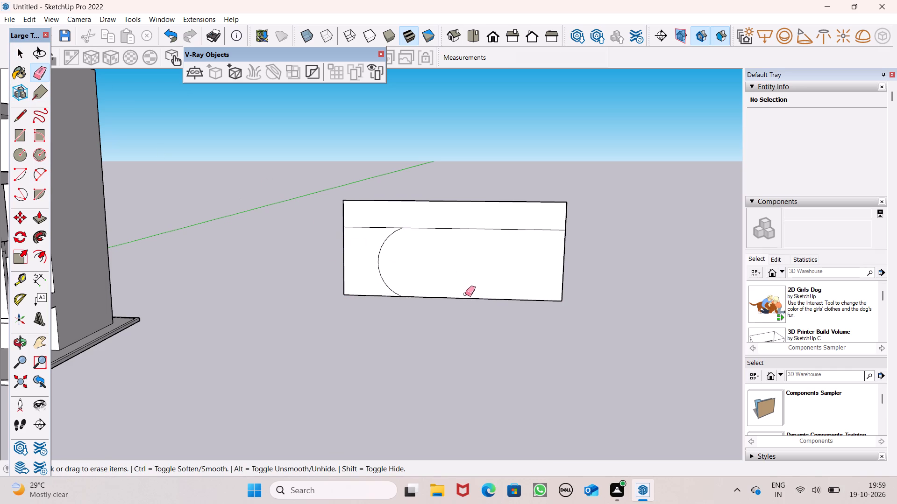
left_click_drag(466, 302, 470, 308)
left_click_drag(487, 294, 505, 300)
left_click(567, 286)
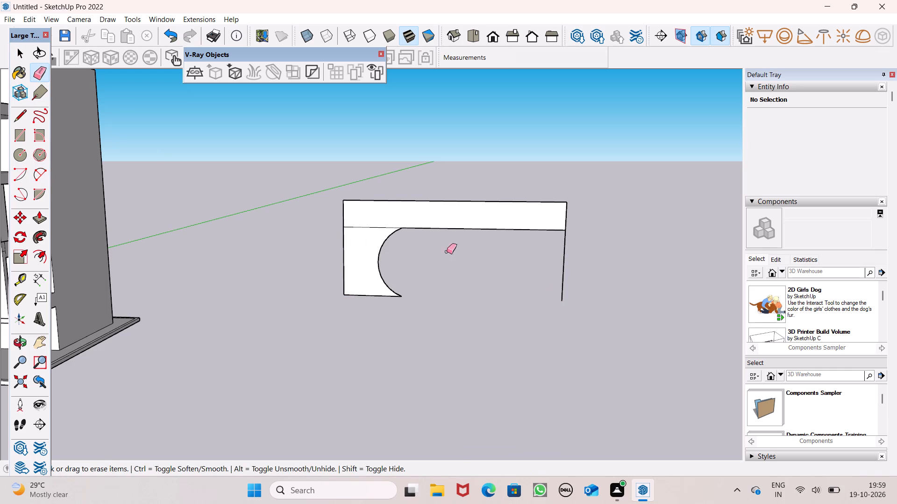
left_click(359, 223)
left_click_drag(577, 279, 572, 279)
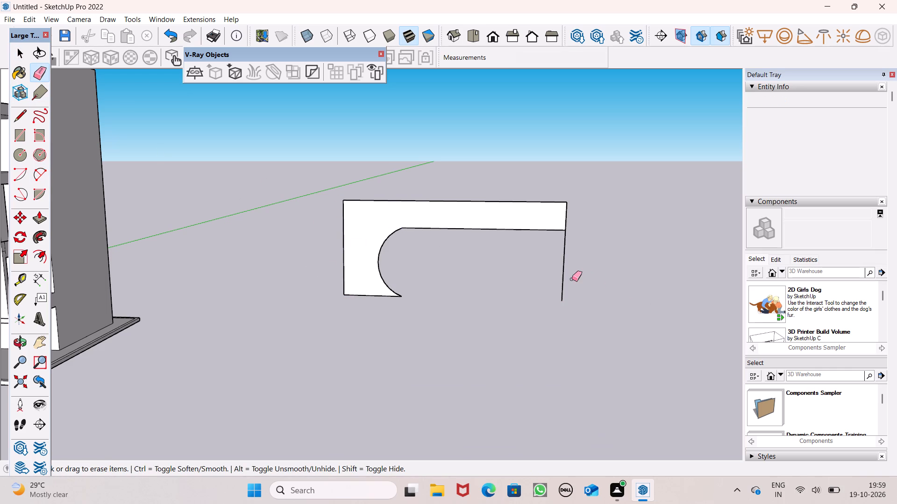
left_click_drag(572, 279, 562, 280)
key("space")
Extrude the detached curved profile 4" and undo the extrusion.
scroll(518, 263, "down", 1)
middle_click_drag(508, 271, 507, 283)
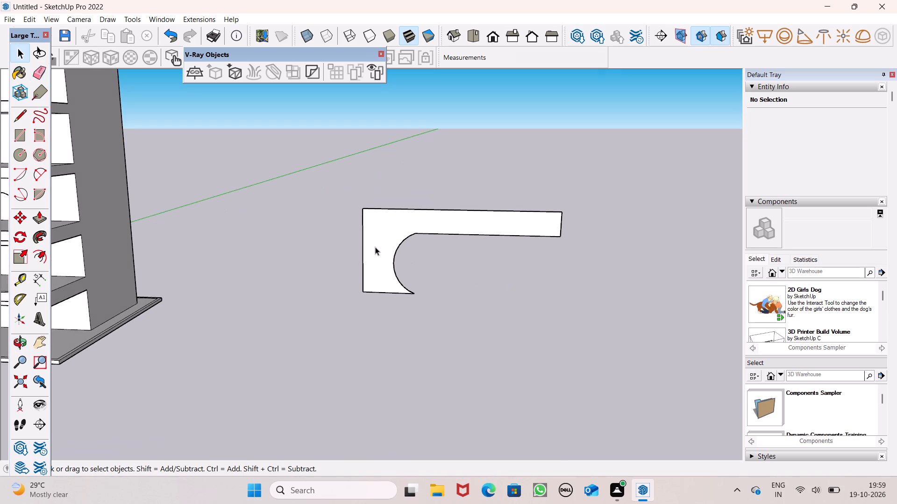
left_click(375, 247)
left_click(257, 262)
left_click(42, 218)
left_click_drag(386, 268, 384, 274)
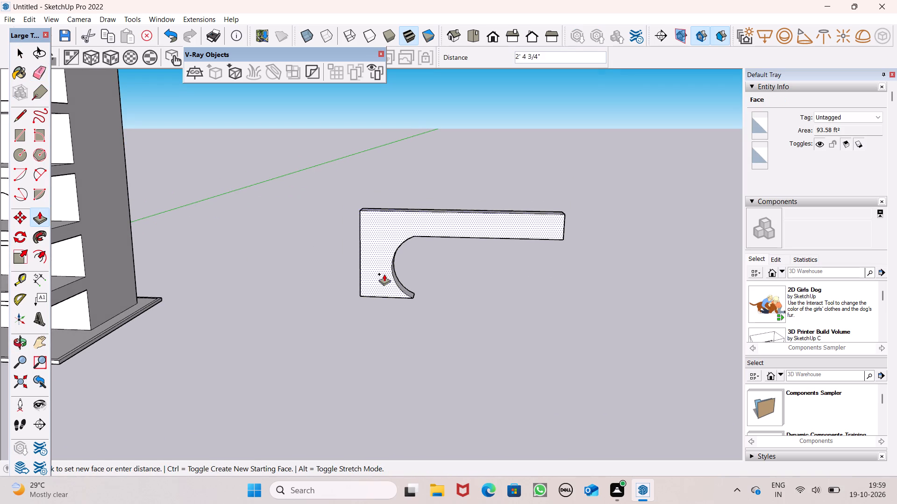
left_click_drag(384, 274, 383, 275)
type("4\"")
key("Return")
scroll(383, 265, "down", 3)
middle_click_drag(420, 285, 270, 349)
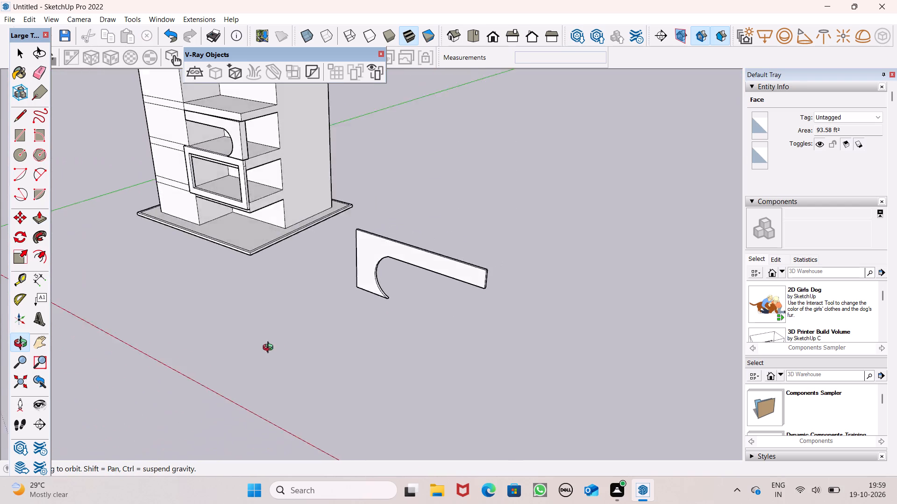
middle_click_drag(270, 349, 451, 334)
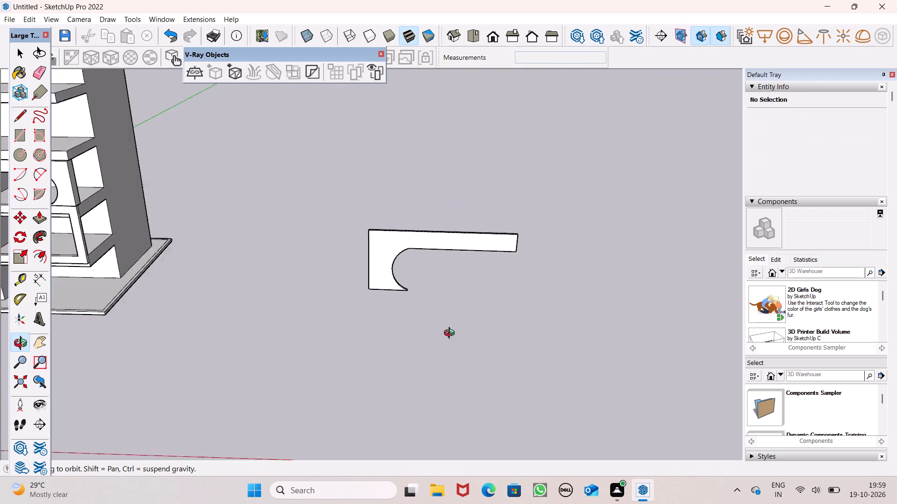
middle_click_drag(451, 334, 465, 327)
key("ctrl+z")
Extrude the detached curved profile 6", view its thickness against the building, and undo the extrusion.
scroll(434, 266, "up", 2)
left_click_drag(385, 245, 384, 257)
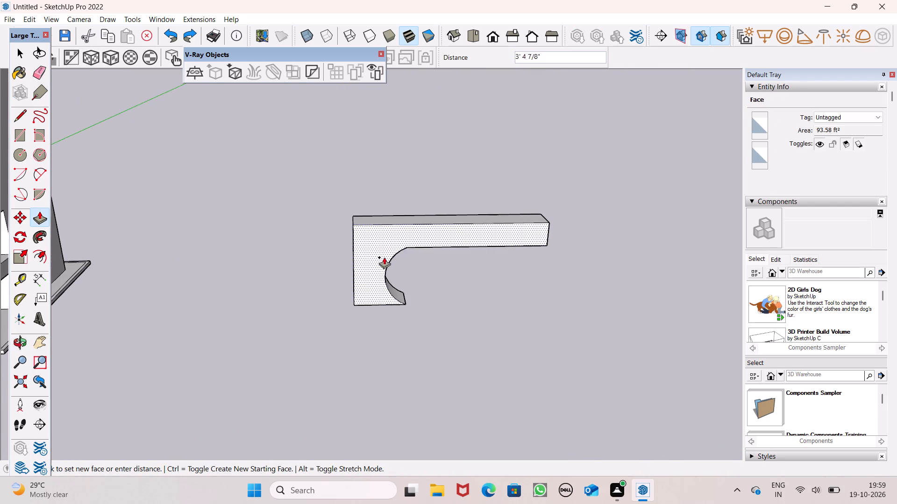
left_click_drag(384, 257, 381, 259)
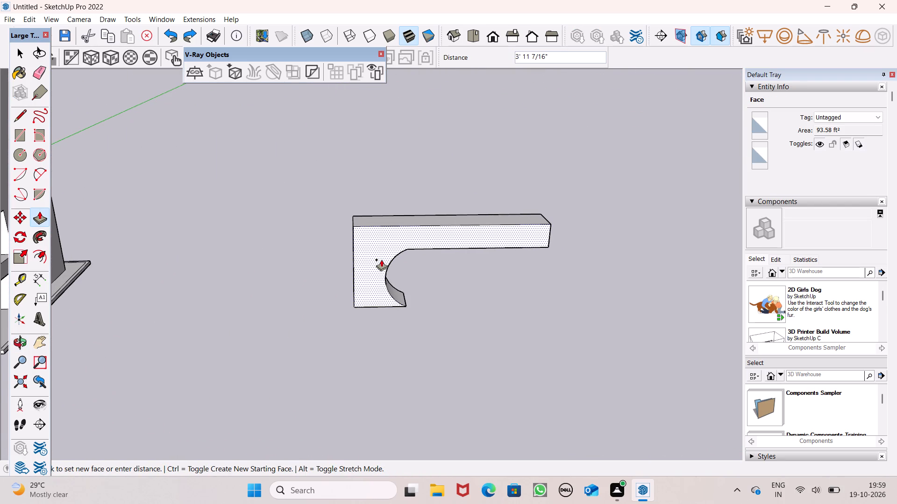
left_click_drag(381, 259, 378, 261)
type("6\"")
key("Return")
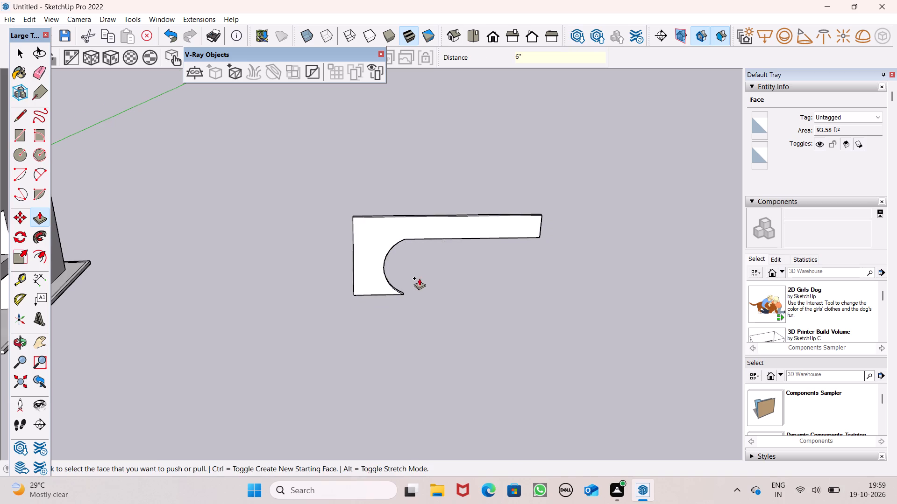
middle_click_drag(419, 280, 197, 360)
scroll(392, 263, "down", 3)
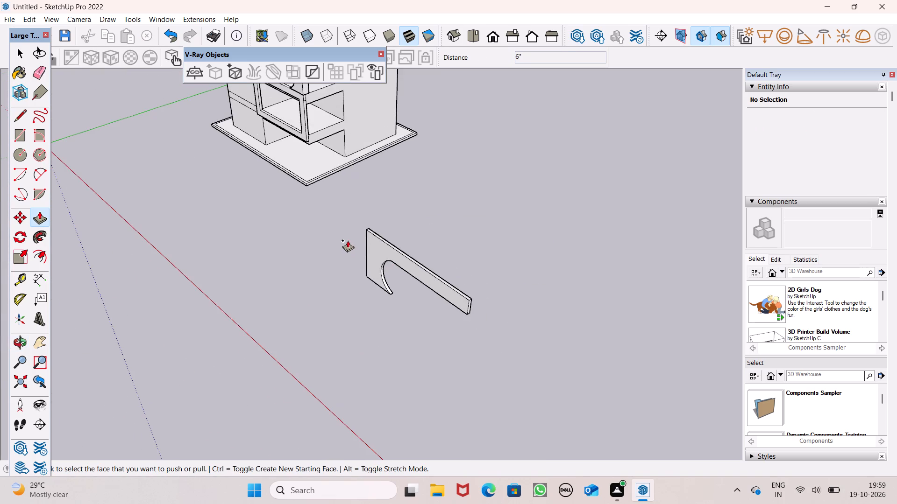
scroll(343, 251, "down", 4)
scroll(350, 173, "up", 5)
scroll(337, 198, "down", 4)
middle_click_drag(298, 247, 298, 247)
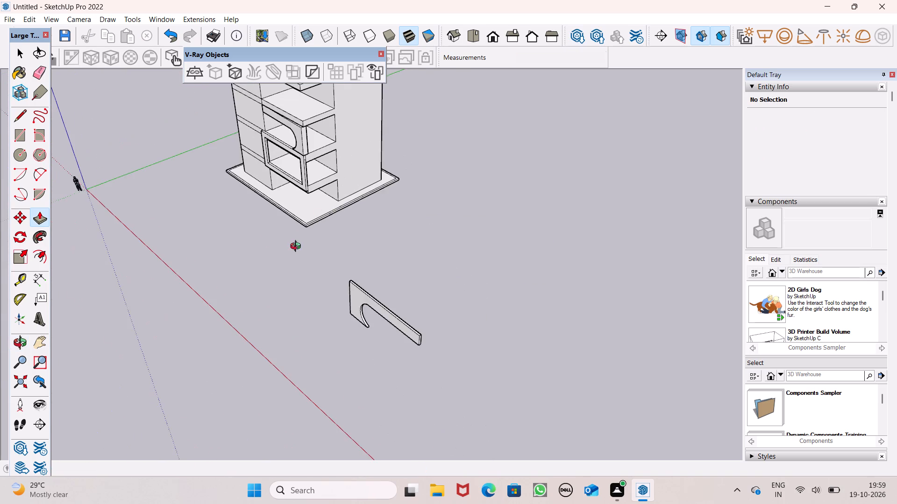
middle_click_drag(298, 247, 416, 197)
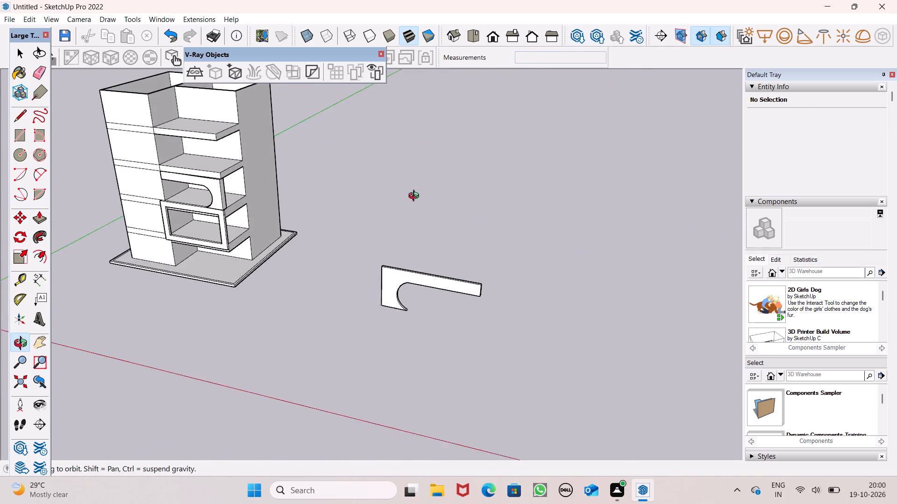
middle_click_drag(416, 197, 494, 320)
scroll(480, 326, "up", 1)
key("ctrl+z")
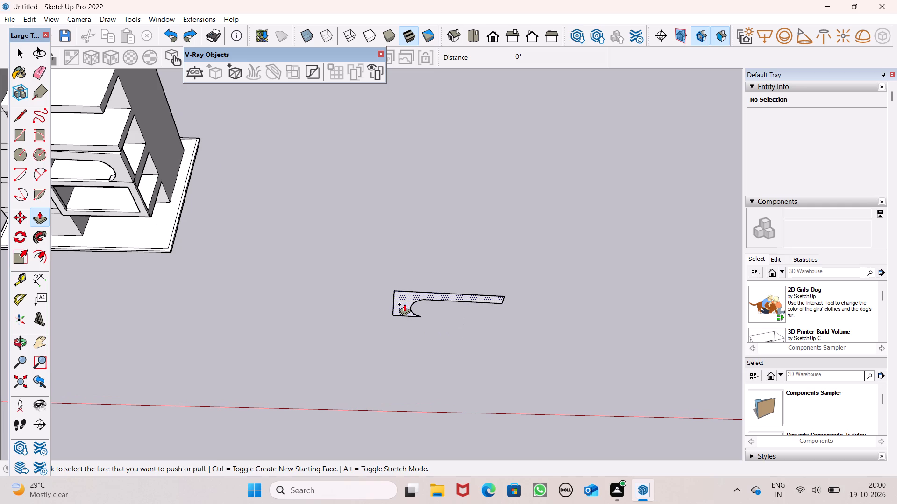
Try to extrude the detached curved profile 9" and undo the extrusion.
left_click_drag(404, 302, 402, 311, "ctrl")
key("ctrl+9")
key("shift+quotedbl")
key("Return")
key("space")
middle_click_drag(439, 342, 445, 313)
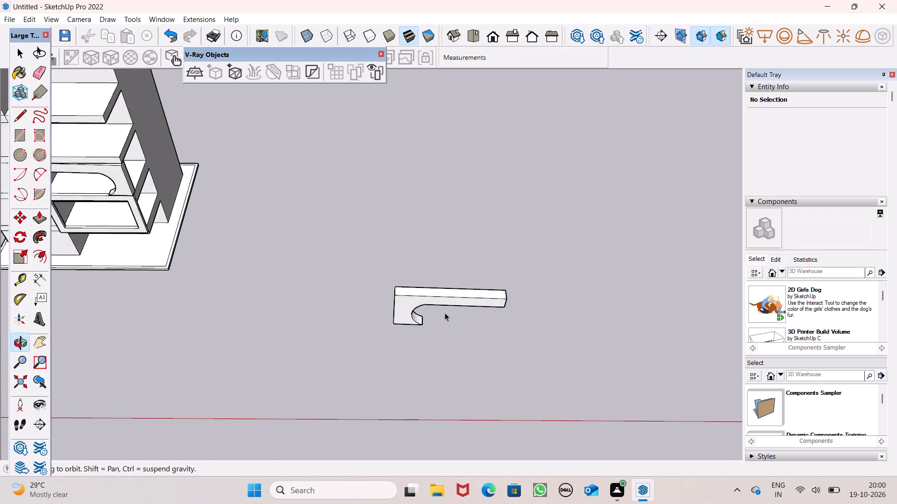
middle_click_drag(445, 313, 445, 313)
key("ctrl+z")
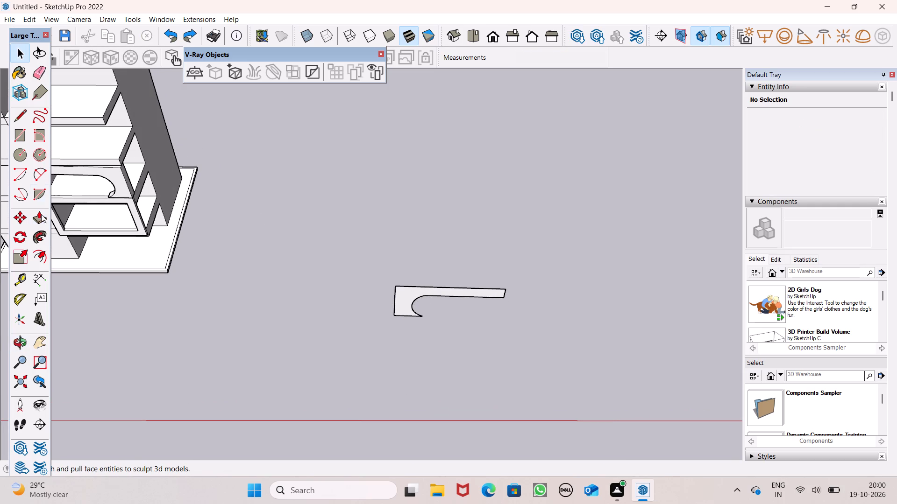
Extrude the detached curved profile 9".
left_click(41, 221)
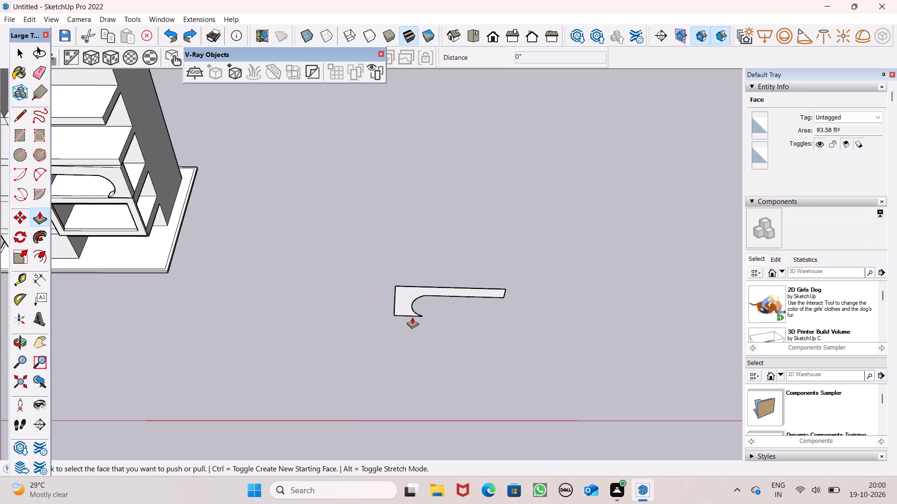
left_click_drag(406, 300, 406, 305)
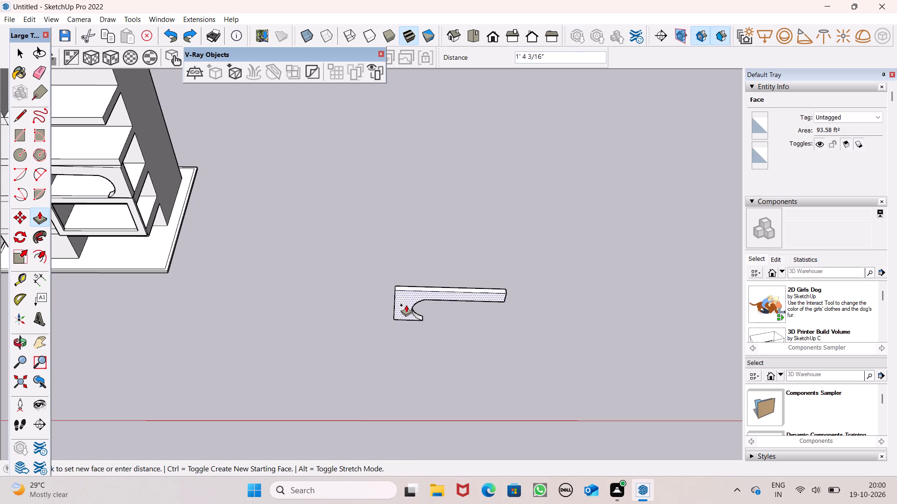
left_click_drag(406, 305, 405, 307)
type("9\"")
key("Return")
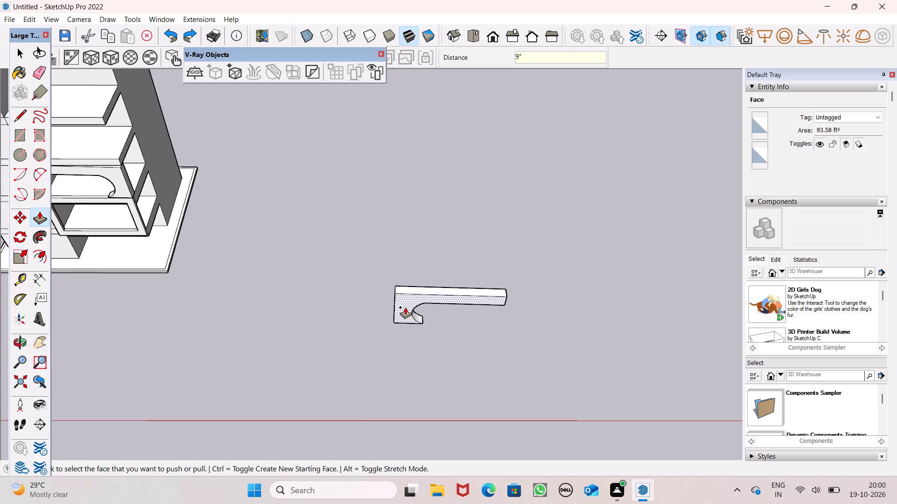
key("space")
Make a group from all the faces and edges of the extruded curved frame.
middle_click_drag(443, 330, 448, 286)
triple_click(407, 291)
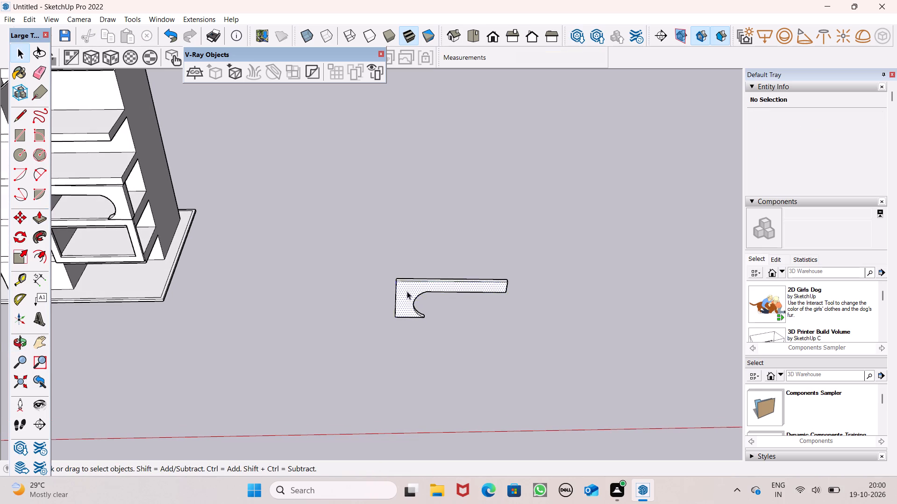
right_click(406, 292)
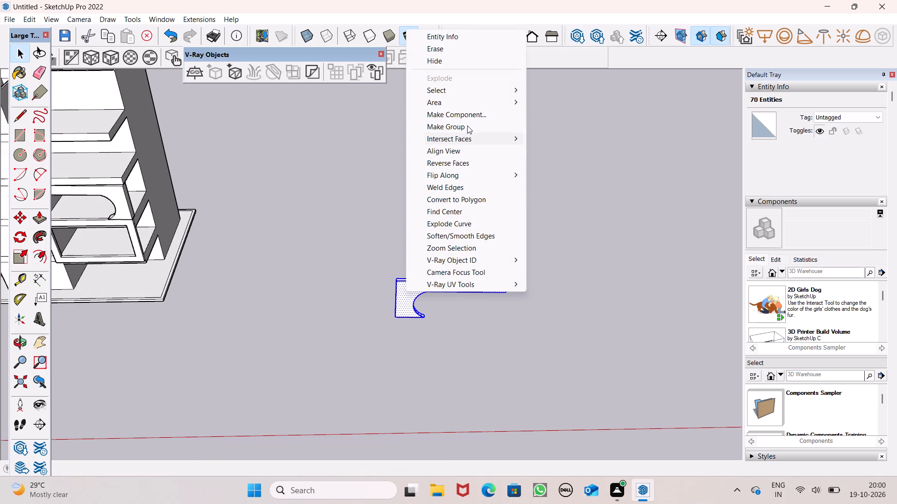
left_click(467, 126)
scroll(471, 268, "down", 3)
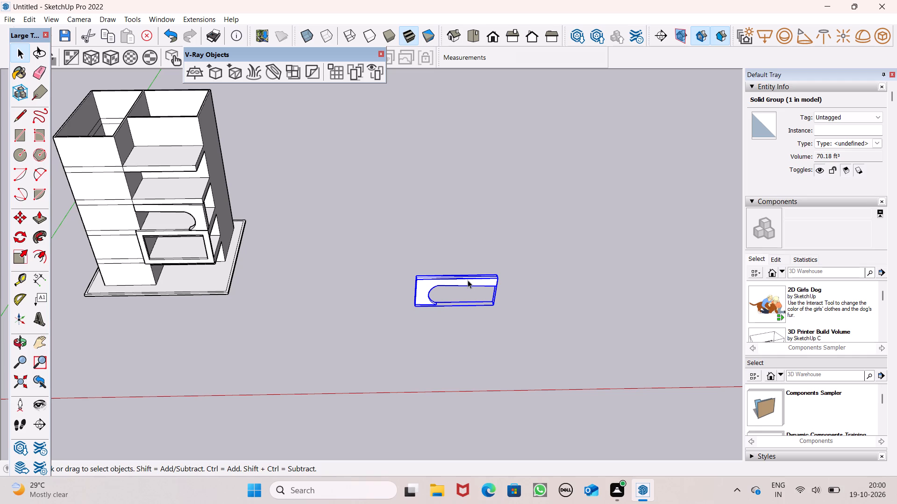
Move the curved frame group about 97' 6" onto the building, into the balcony opening directly above the existing curved frame.
key("m")
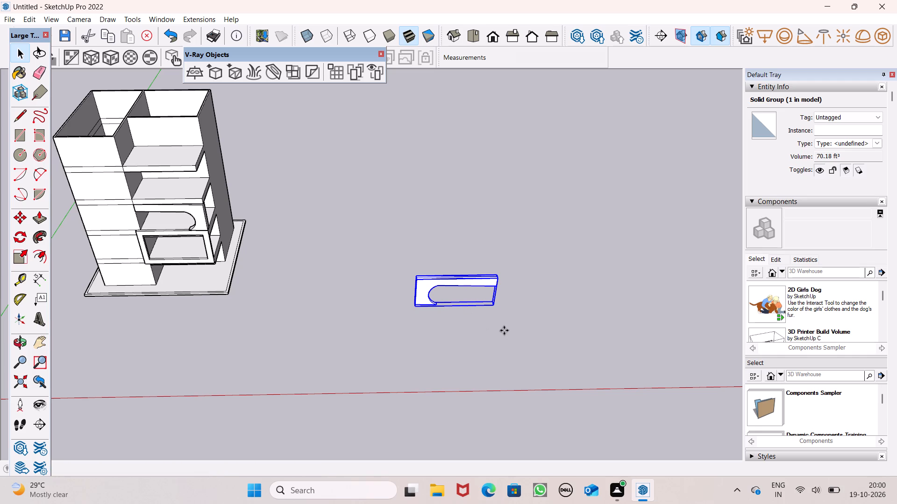
key("Return")
scroll(505, 330, "down", 4)
left_click_drag(493, 308, 446, 283)
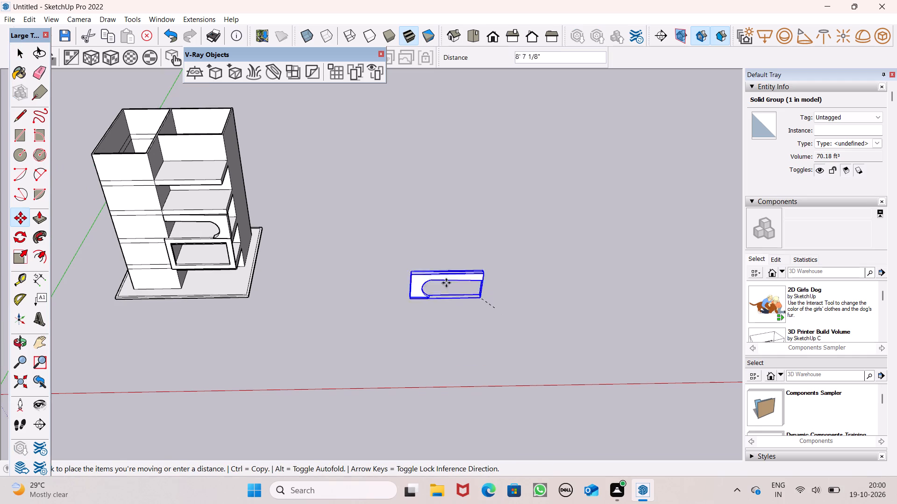
left_click_drag(446, 283, 227, 209)
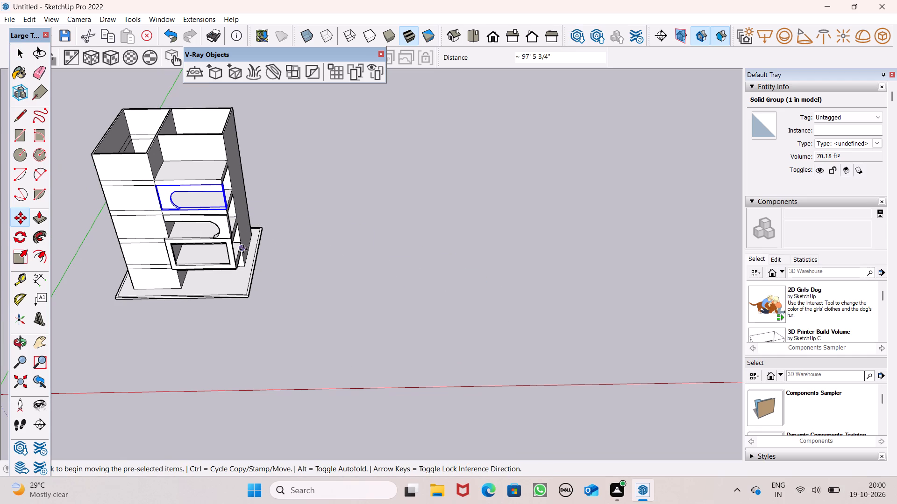
scroll(334, 266, "down", 2)
key("space")
left_click(289, 252)
middle_click_drag(193, 188, 192, 108)
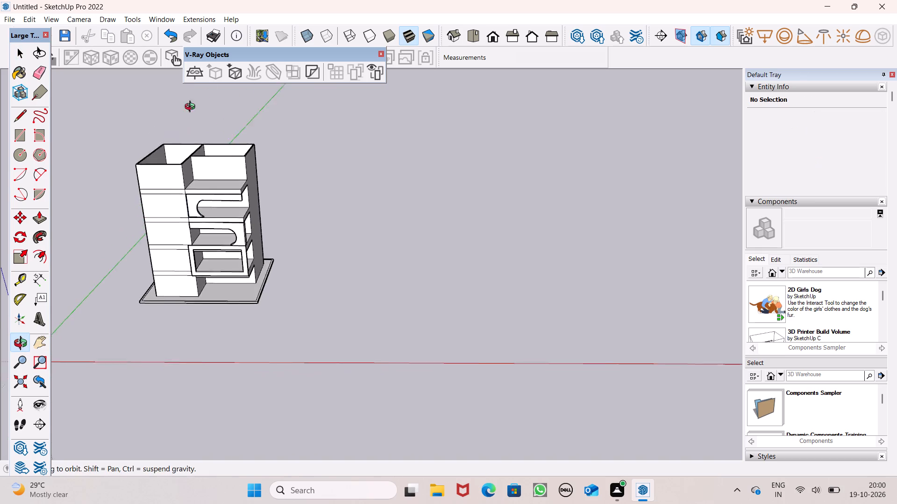
middle_click_drag(192, 108, 199, 90)
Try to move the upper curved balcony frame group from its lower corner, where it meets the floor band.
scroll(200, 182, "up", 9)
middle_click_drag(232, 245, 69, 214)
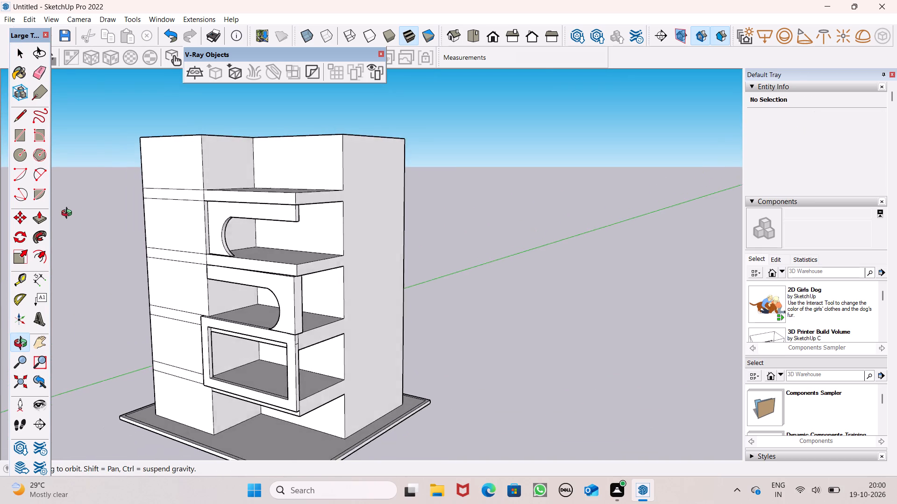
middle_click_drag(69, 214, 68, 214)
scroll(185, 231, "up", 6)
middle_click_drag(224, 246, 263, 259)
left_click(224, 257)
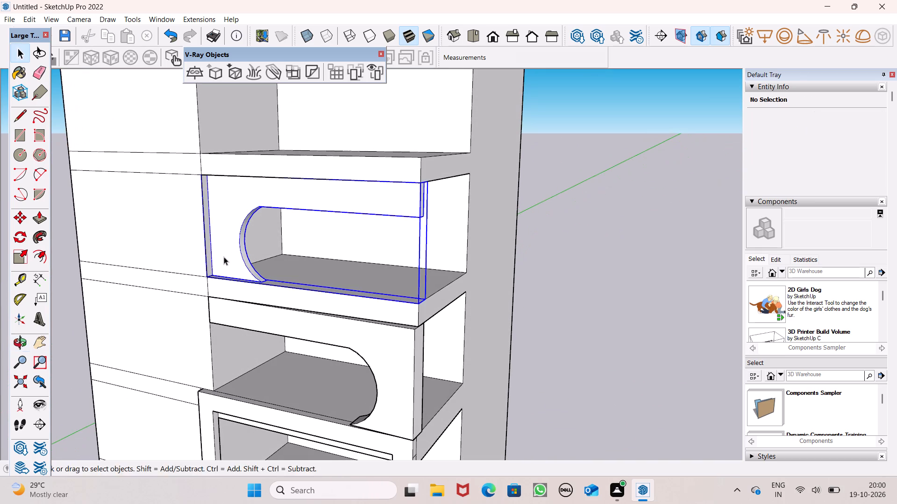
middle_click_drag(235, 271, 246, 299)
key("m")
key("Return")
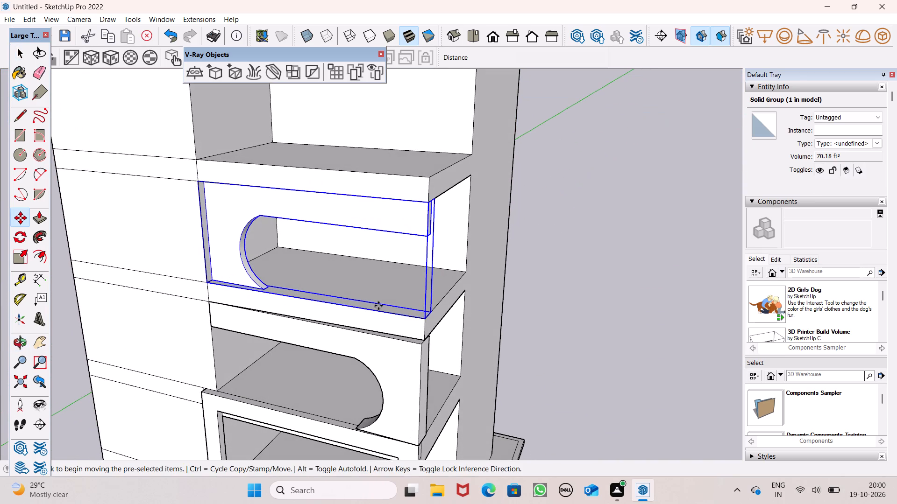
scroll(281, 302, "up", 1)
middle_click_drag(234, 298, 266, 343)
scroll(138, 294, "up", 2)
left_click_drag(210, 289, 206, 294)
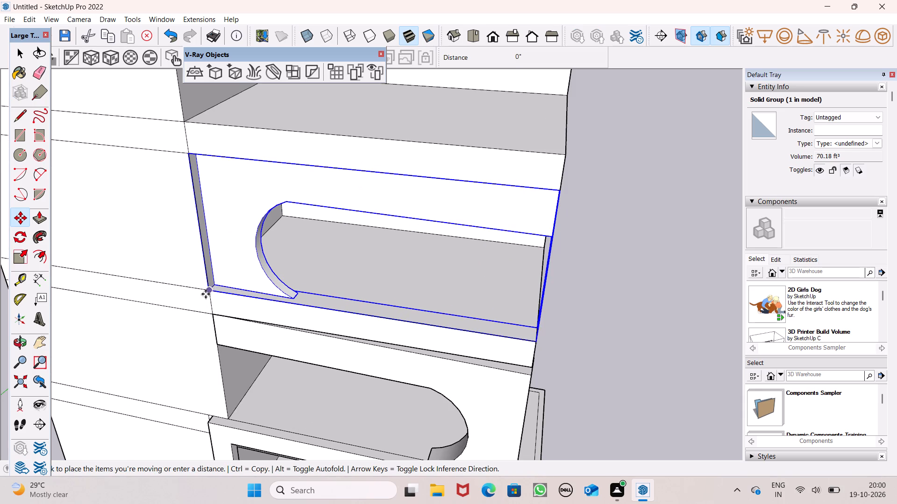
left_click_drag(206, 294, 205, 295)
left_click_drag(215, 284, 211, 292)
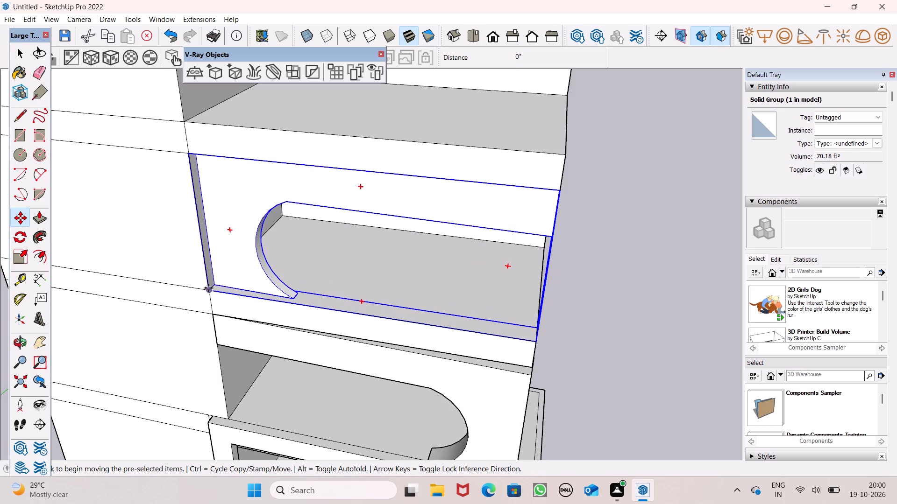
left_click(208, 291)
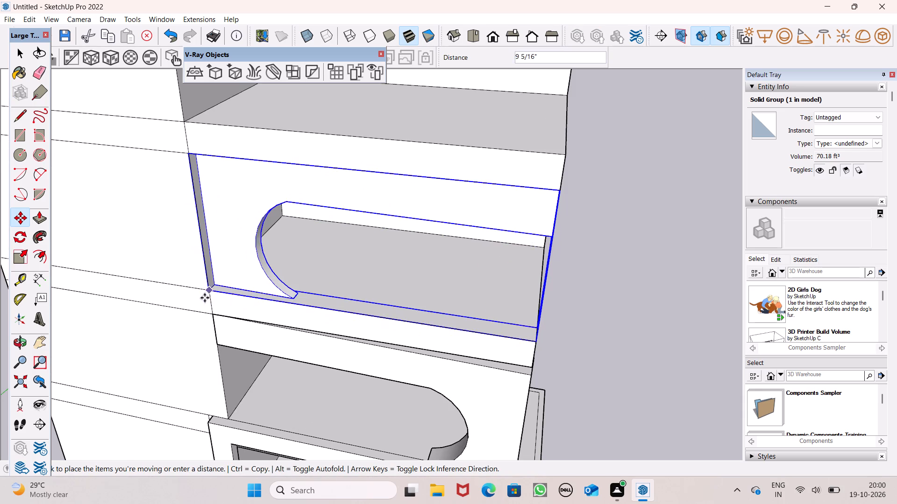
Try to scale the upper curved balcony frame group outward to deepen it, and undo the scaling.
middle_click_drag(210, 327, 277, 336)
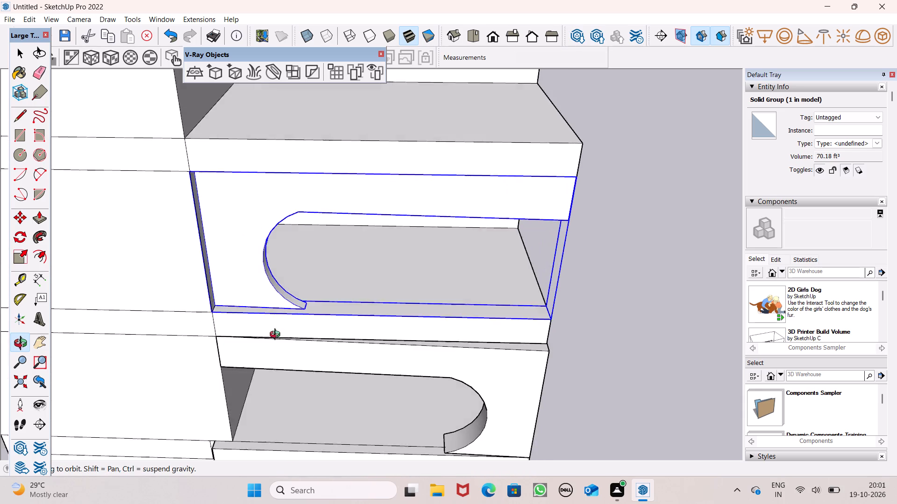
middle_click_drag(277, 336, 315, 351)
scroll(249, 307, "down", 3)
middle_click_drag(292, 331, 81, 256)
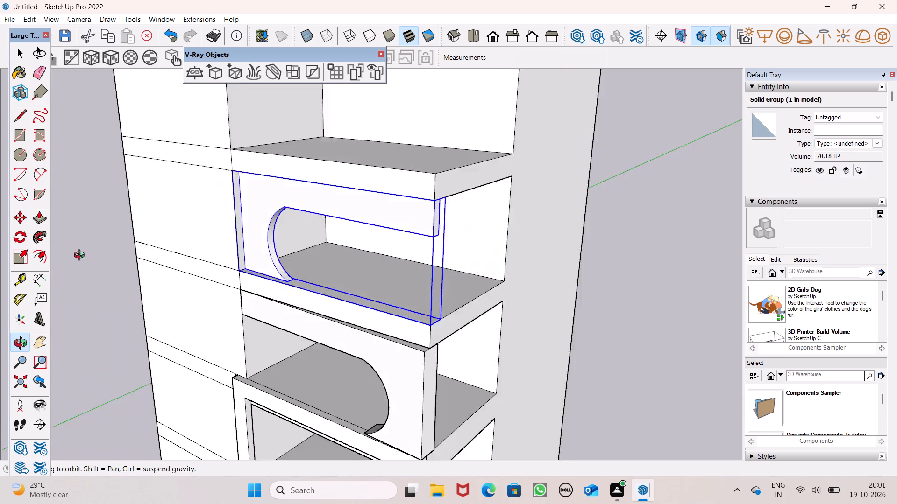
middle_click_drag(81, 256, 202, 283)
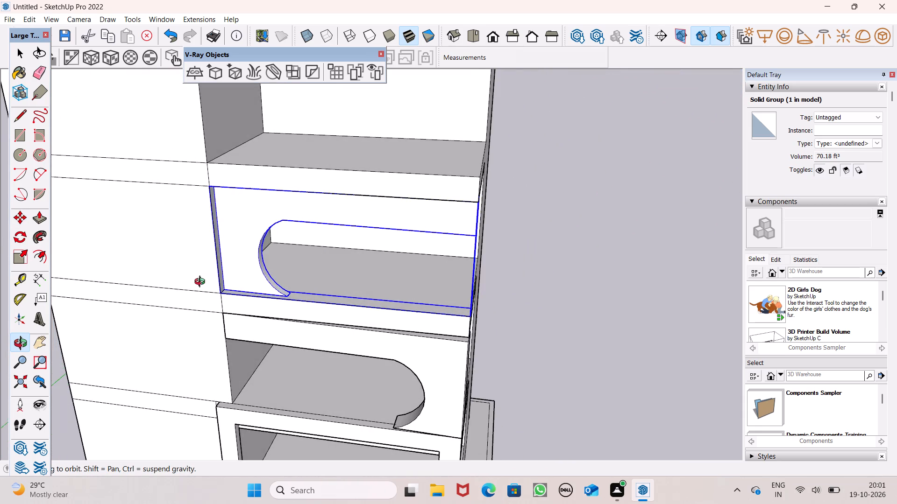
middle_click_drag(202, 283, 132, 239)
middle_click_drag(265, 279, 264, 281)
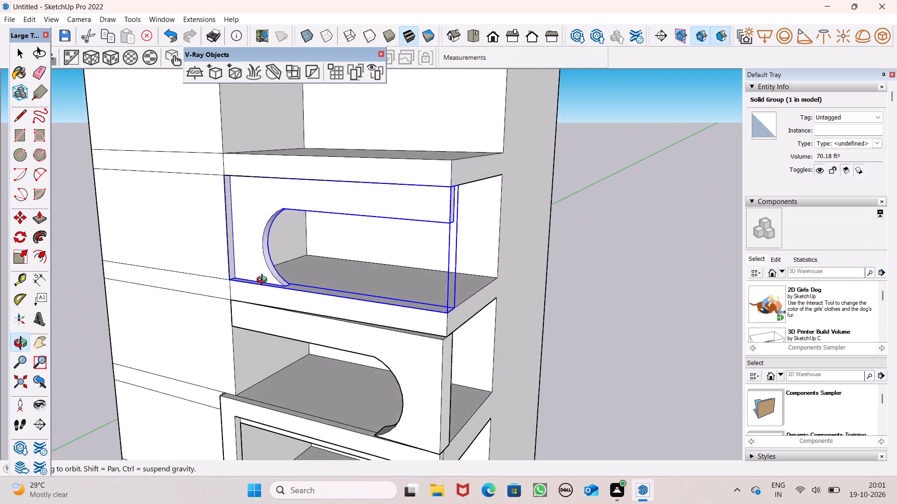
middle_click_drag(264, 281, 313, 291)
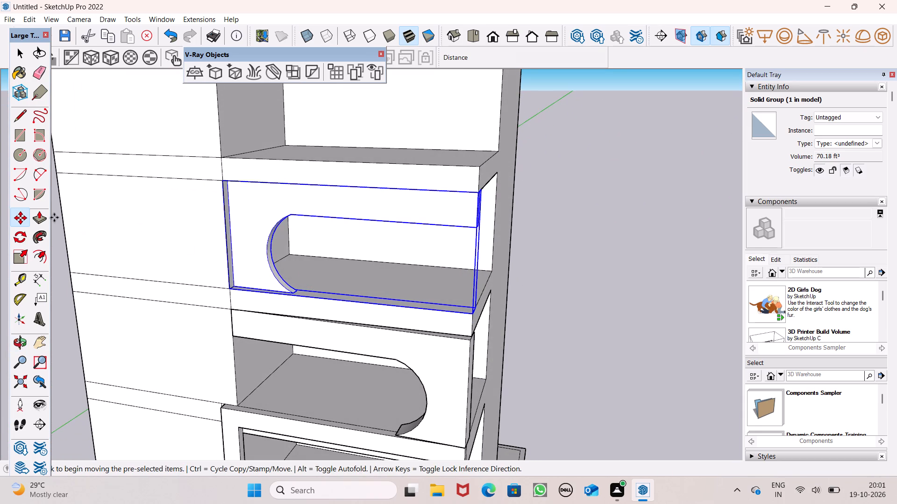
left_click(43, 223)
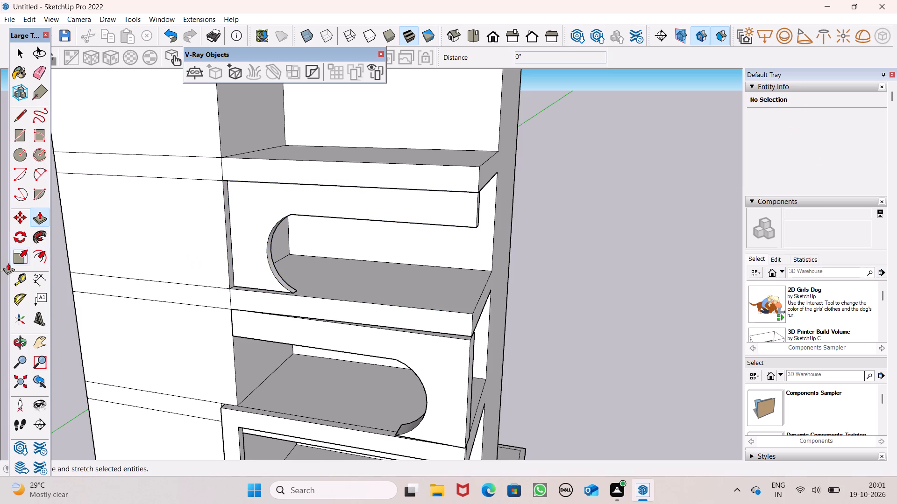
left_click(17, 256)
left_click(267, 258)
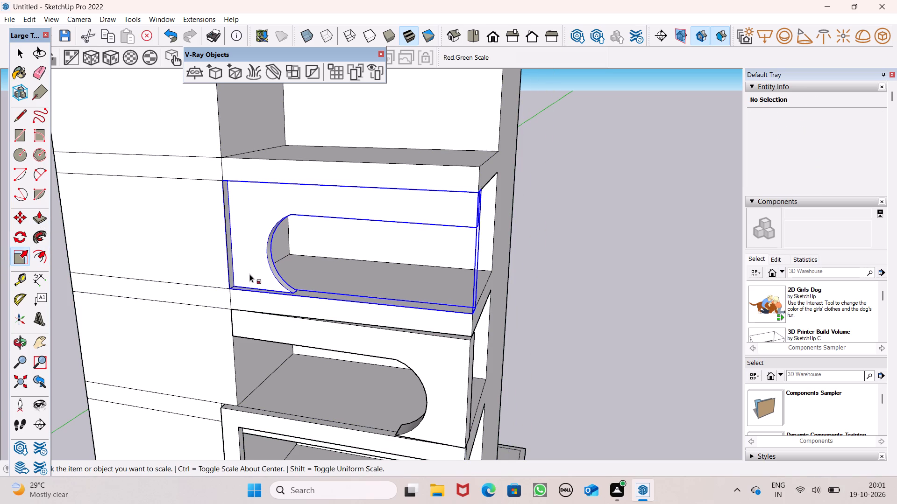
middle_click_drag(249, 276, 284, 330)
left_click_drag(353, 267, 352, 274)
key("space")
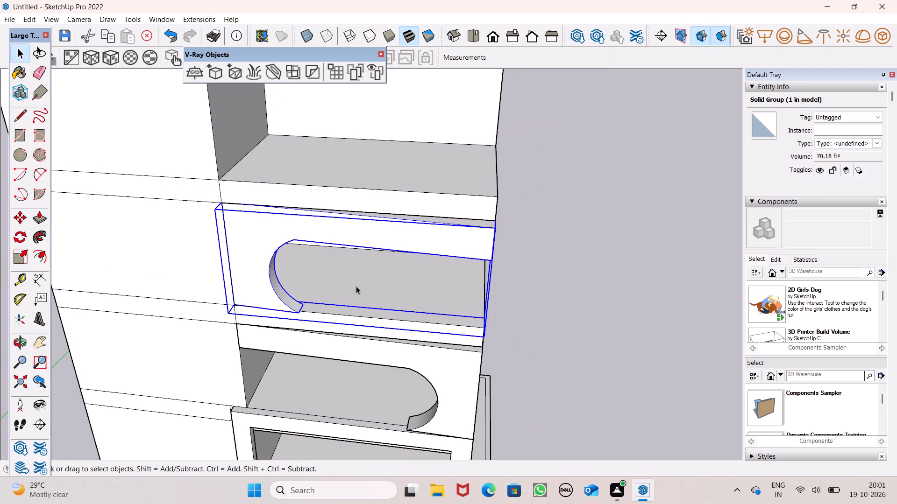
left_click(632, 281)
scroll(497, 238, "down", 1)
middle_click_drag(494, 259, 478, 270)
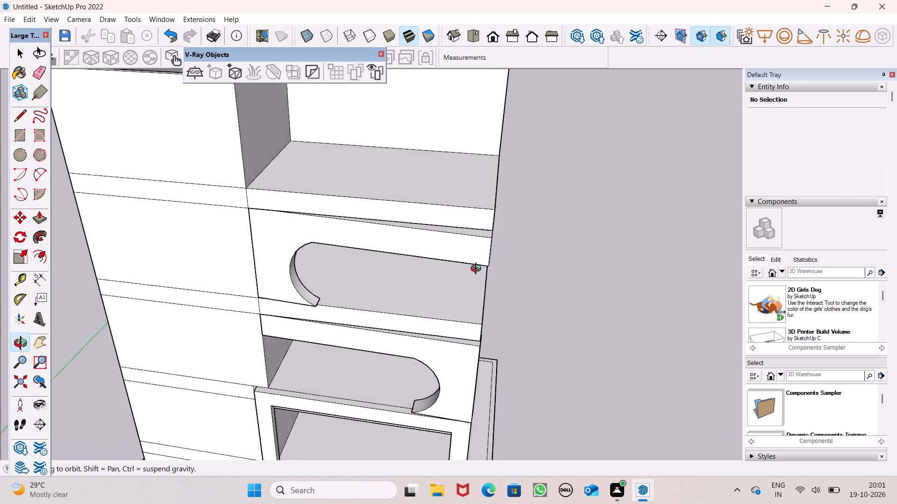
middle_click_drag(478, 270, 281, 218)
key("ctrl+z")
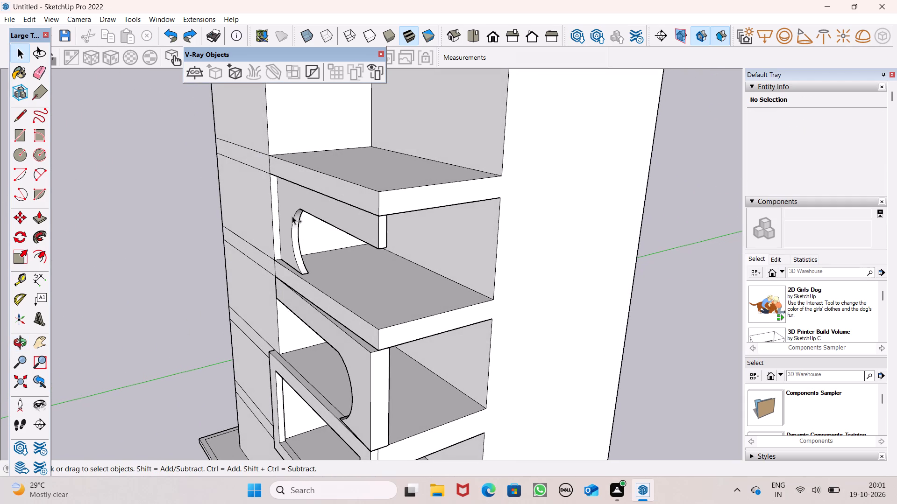
Examine how the upper curved frame sits in its balcony opening from the front and side.
middle_click_drag(335, 230, 399, 153)
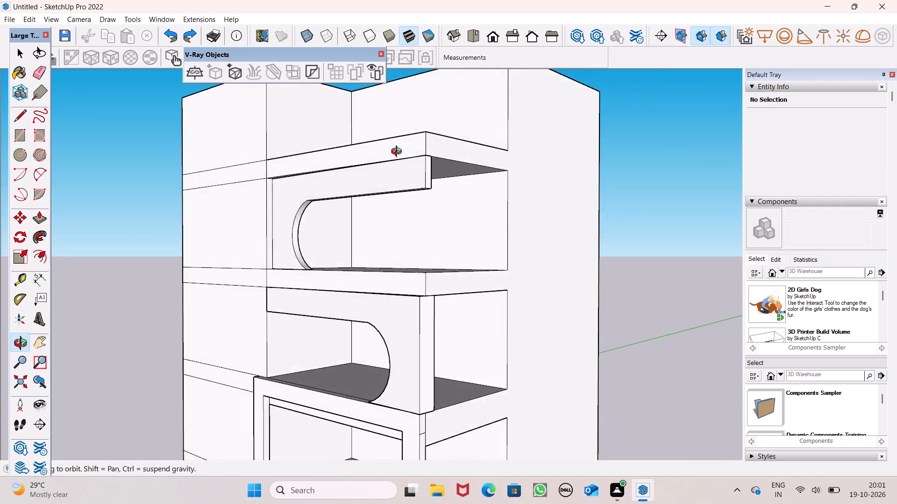
middle_click_drag(399, 153, 493, 223)
left_click(396, 217)
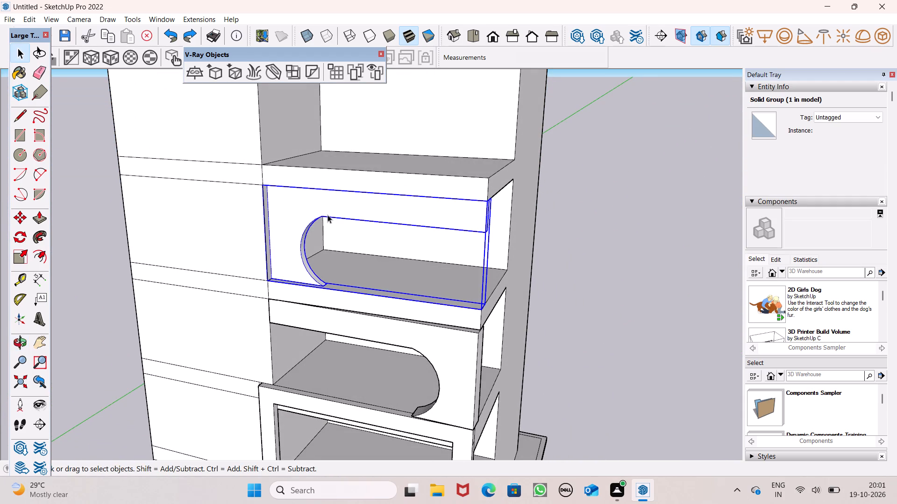
middle_click_drag(314, 235, 350, 270)
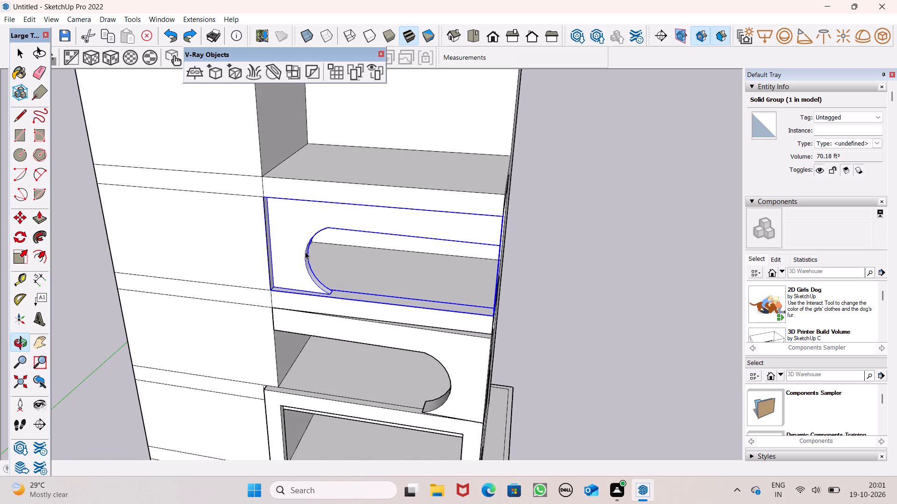
scroll(304, 252, "up", 3)
scroll(295, 244, "down", 2)
middle_click_drag(304, 250, 62, 181)
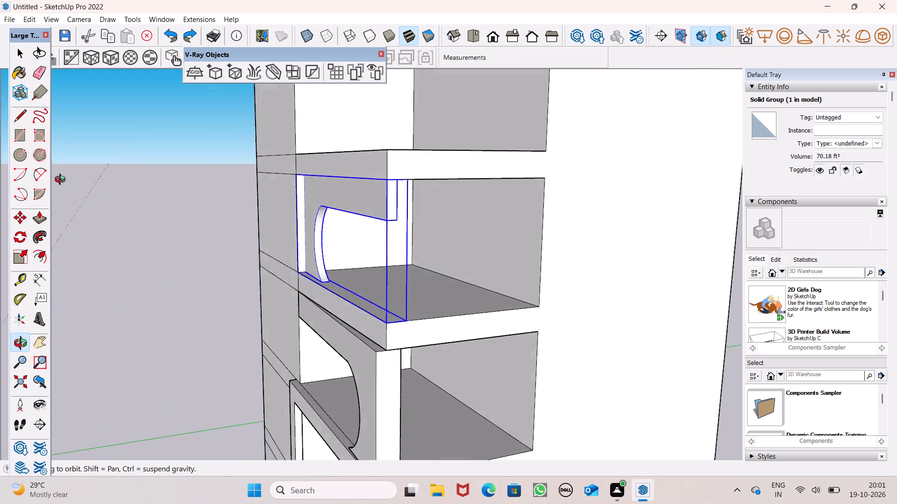
middle_click_drag(62, 181, 23, 175)
middle_click_drag(369, 231, 360, 230)
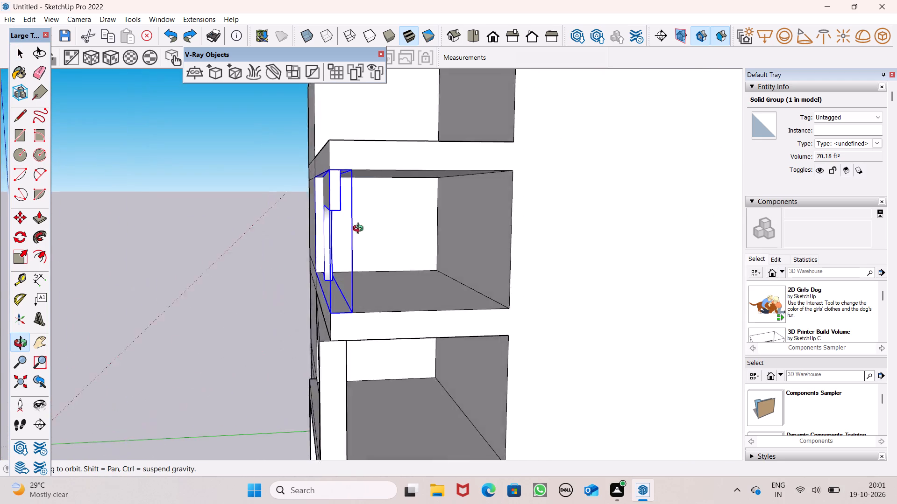
middle_click_drag(360, 230, 553, 228)
middle_click_drag(439, 256, 592, 301)
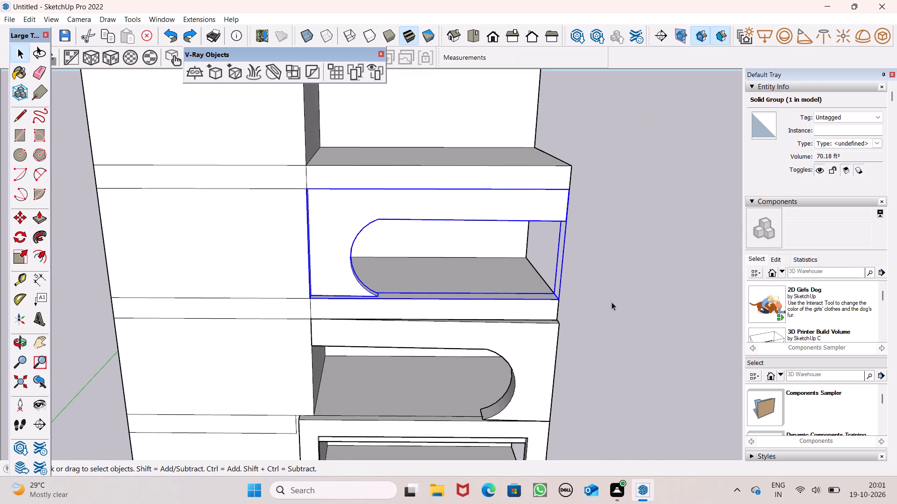
left_click(612, 305)
scroll(453, 225, "down", 4)
Explode the main building group containing the walls, floor slabs and bands.
left_click(467, 279)
right_click(467, 279)
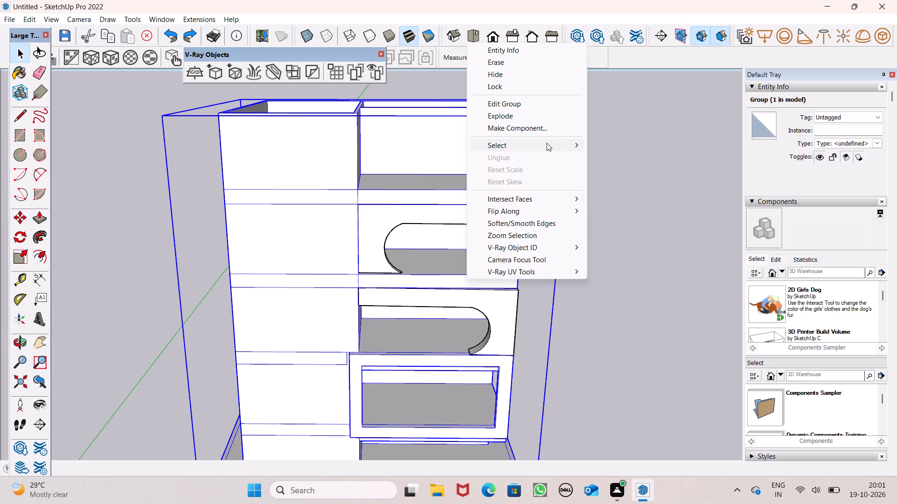
left_click(529, 117)
left_click(604, 240)
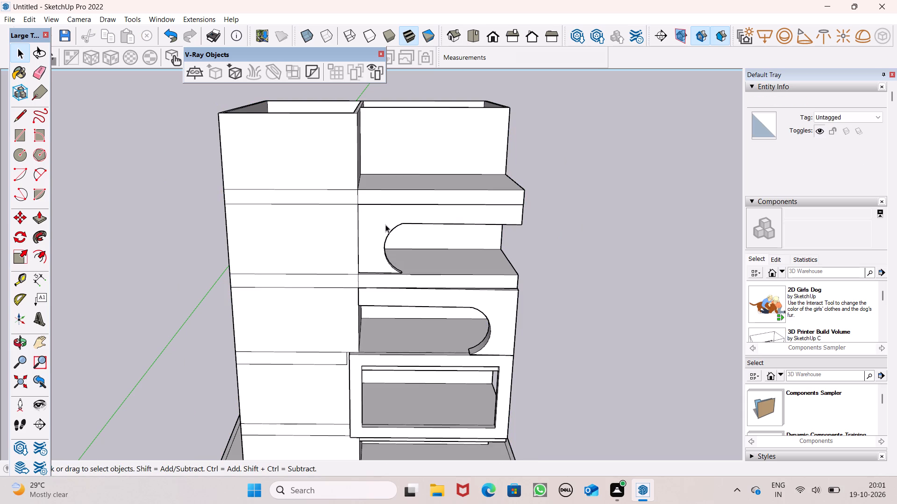
Explode the upper curved balcony frame group.
left_click(409, 294)
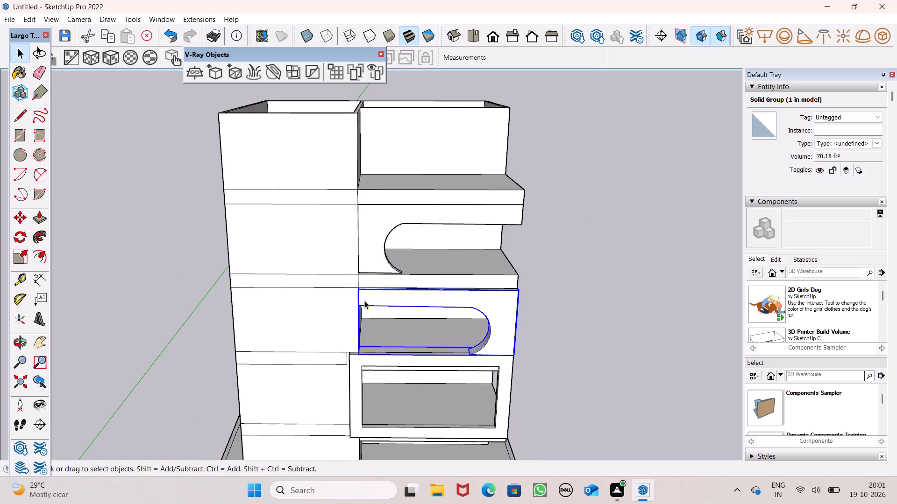
left_click(549, 317)
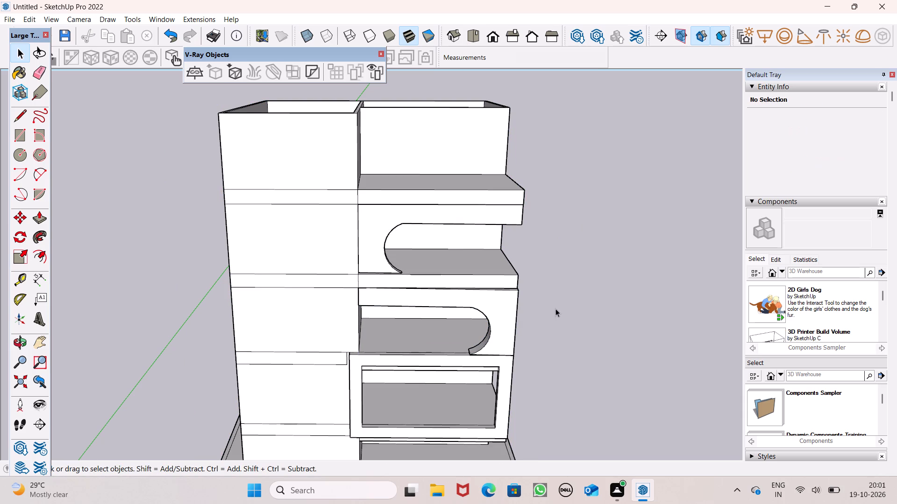
left_click(382, 234)
right_click(379, 233)
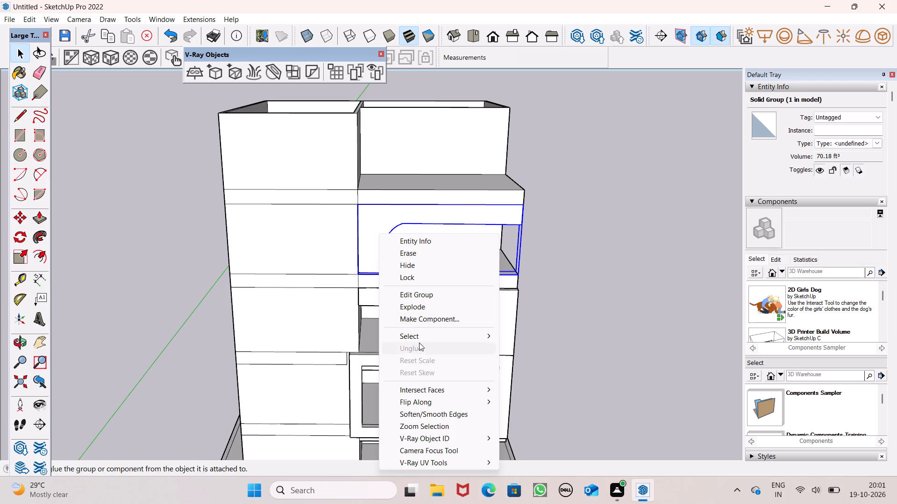
left_click(424, 309)
left_click(577, 333)
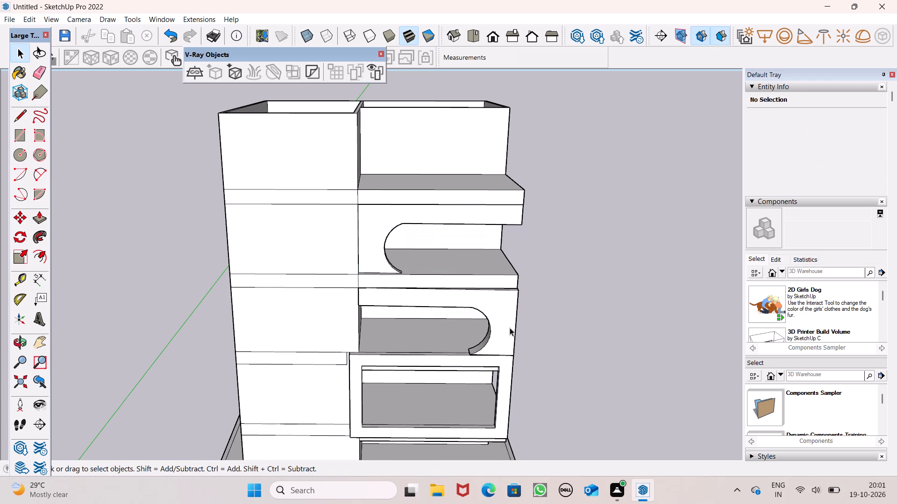
Explode the lower curved balcony frame group, directly above the rectangular frame.
left_click(508, 327)
right_click_drag(526, 297, 529, 292)
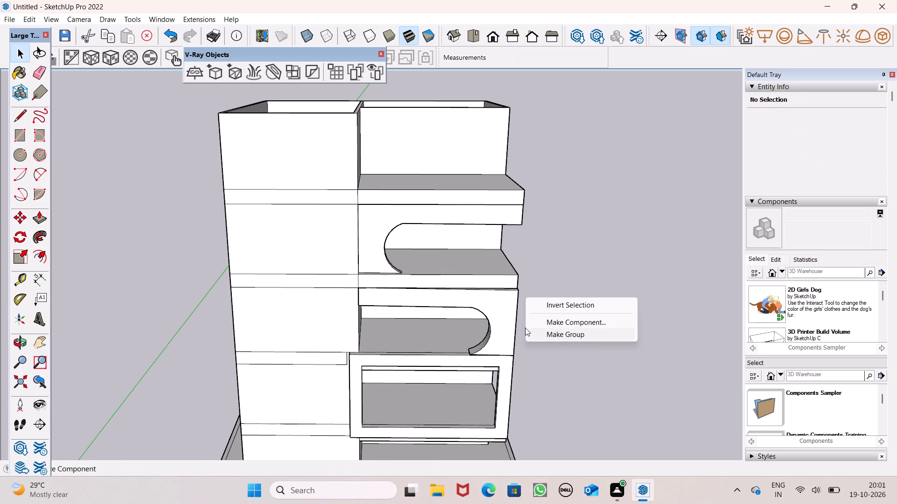
left_click_drag(510, 324, 509, 329)
right_click_drag(508, 326, 519, 317)
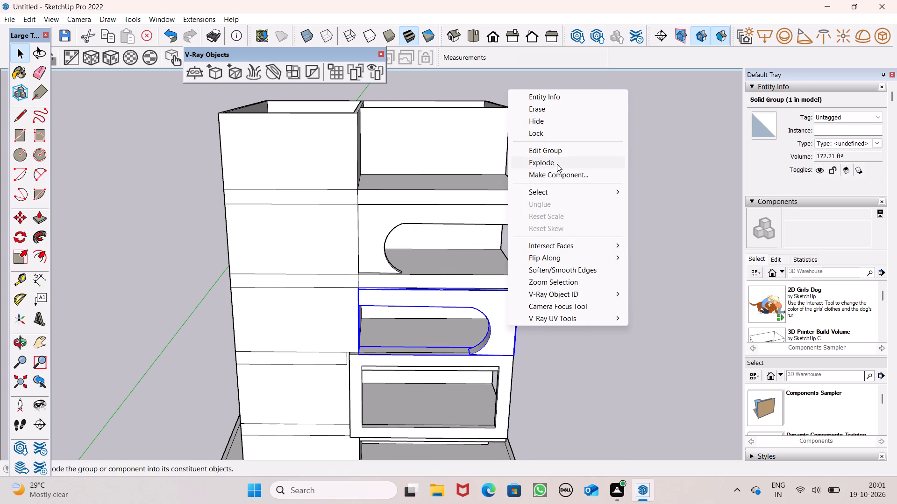
left_click(557, 164)
left_click(581, 288)
Examine the exploded curved frames and their joints with the wall and floor bands from several angles.
scroll(352, 267, "up", 4)
left_click(417, 245)
left_click(397, 256)
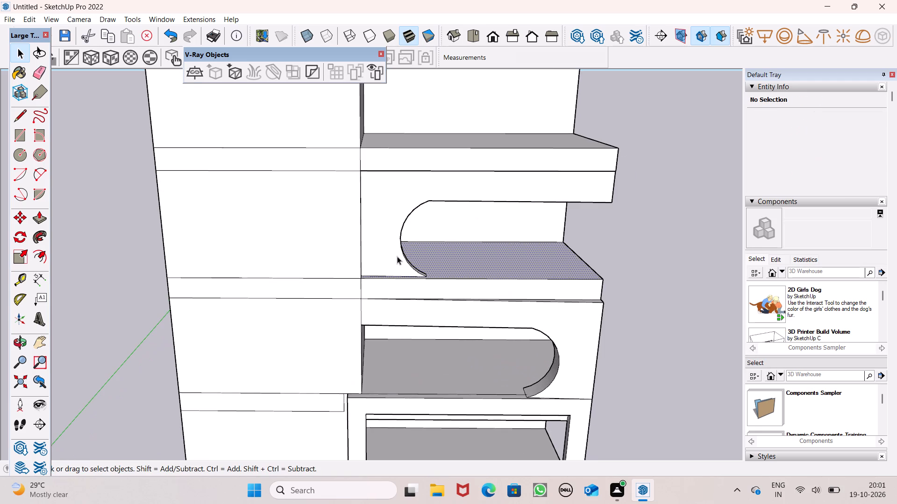
left_click(655, 281)
middle_click_drag(531, 269, 192, 218)
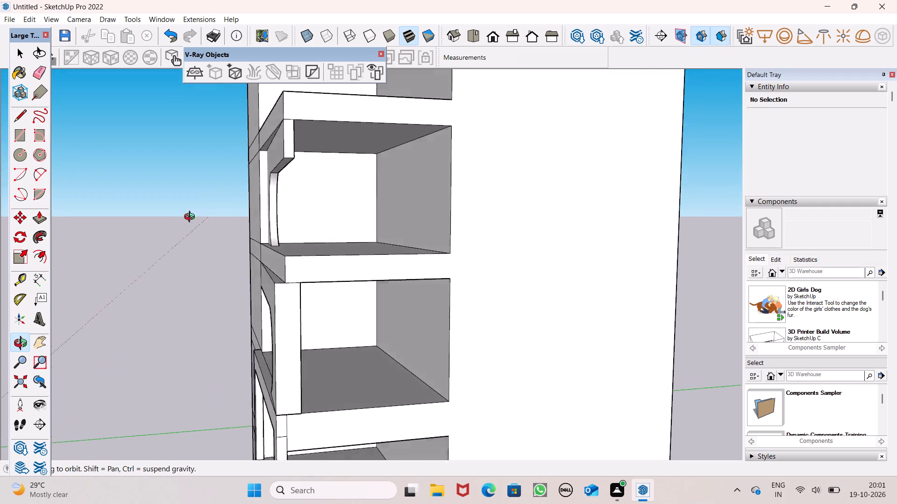
middle_click_drag(192, 218, 323, 177)
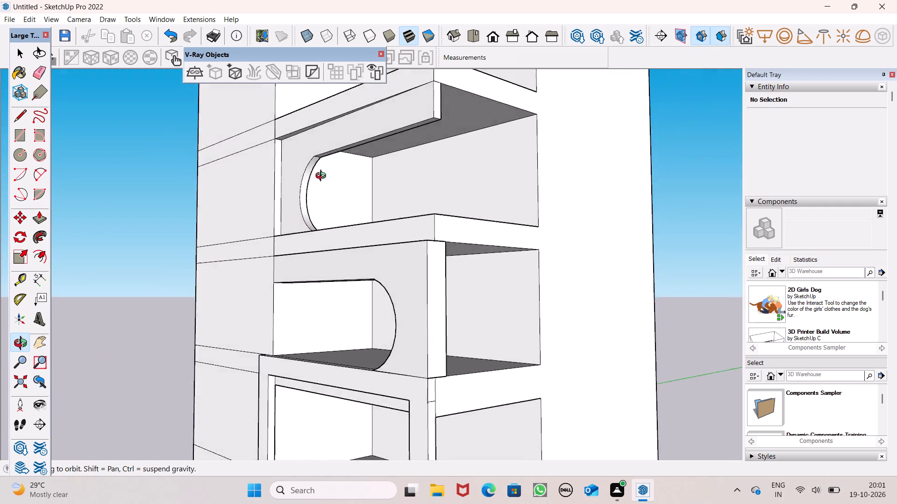
middle_click_drag(323, 177, 402, 144)
scroll(358, 125, "up", 6)
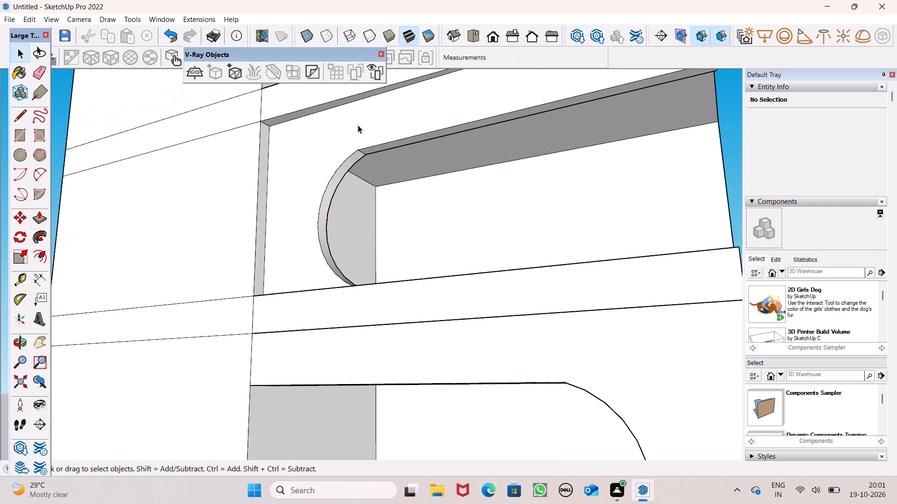
scroll(328, 137, "up", 1)
middle_click_drag(328, 143, 341, 165)
scroll(301, 167, "down", 6)
middle_click_drag(300, 182, 319, 308)
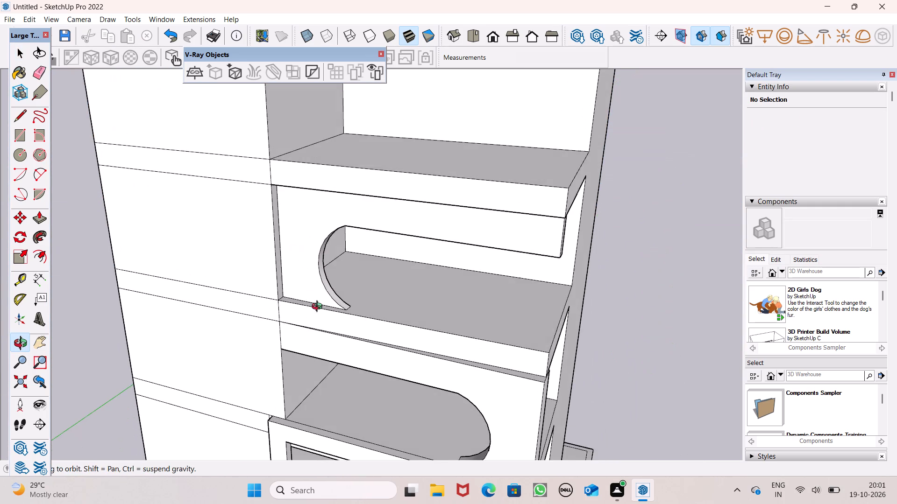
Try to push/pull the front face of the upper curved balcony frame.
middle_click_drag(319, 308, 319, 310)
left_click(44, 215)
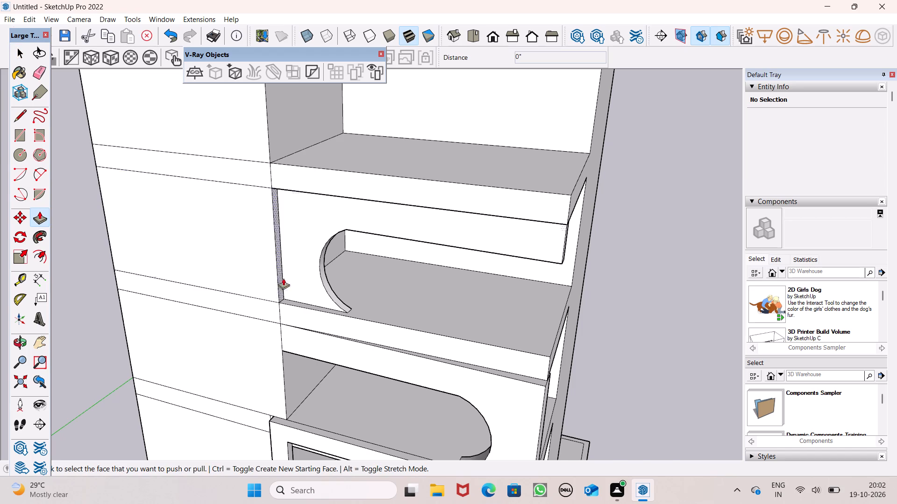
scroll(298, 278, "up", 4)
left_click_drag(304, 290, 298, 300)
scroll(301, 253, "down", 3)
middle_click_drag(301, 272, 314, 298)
Examine the upper curved frame's front face and edges, and its joints with the wall and slabs, from several angles.
key("space")
left_click(307, 280)
left_click(314, 297)
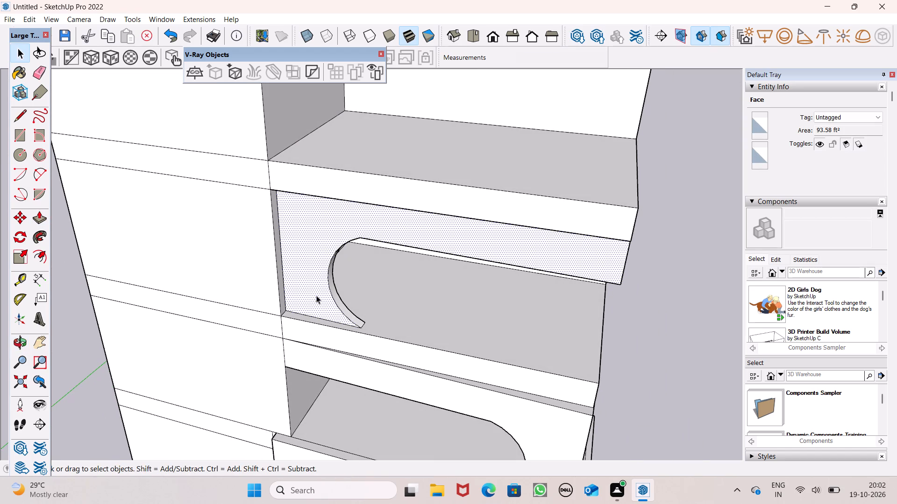
middle_click_drag(350, 313, 56, 218)
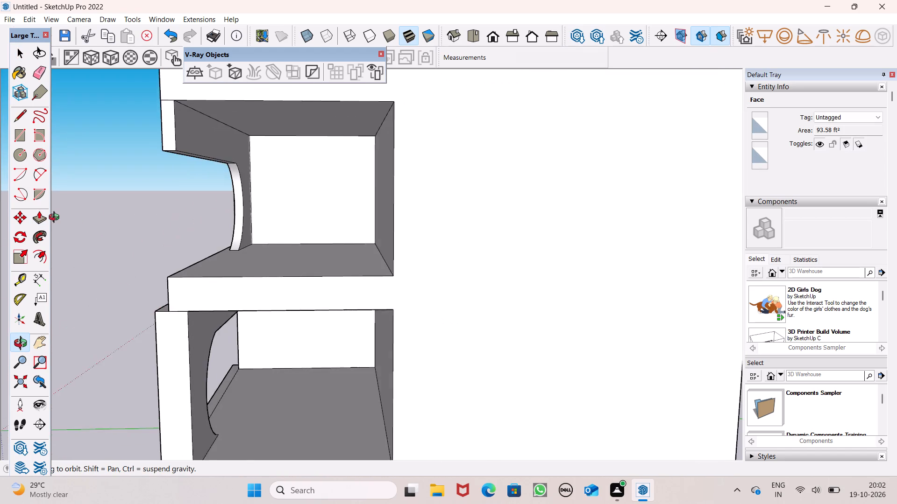
middle_click_drag(56, 218, 325, 274)
left_click(315, 280)
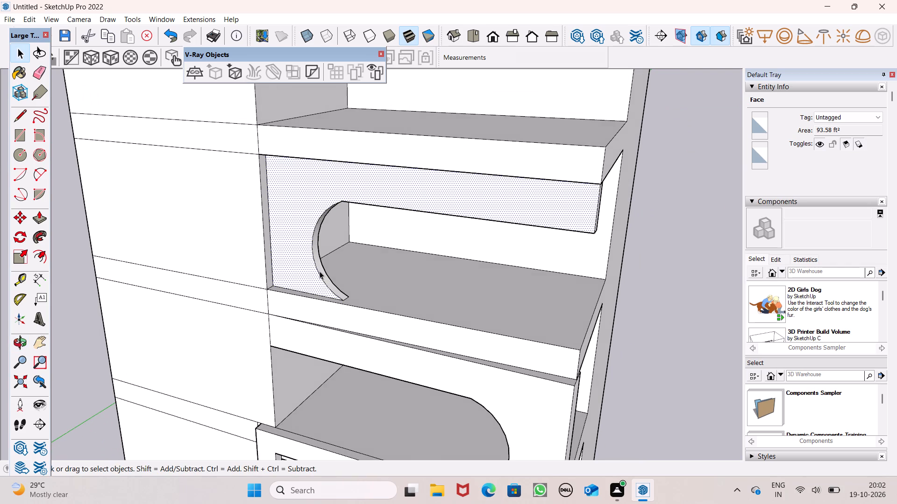
scroll(320, 271, "down", 4)
left_click(619, 376)
middle_click_drag(335, 266, 370, 315)
scroll(349, 308, "up", 4)
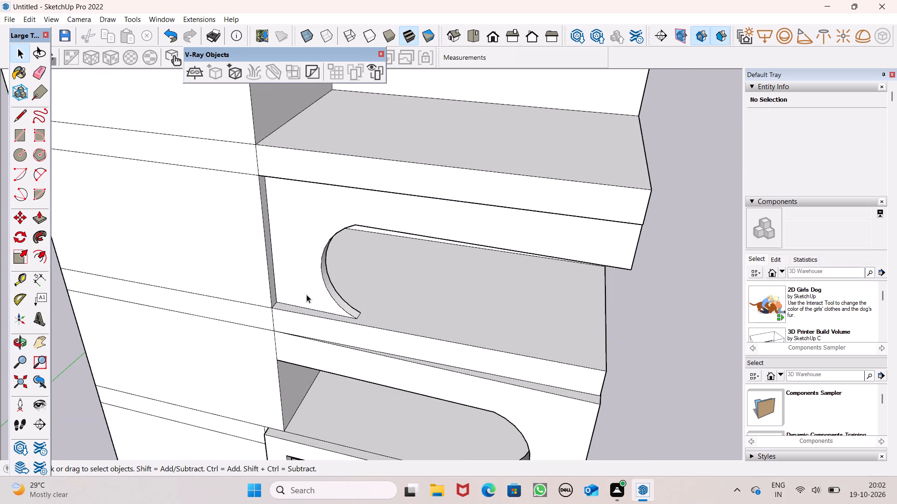
double_click(306, 293)
left_click(667, 366)
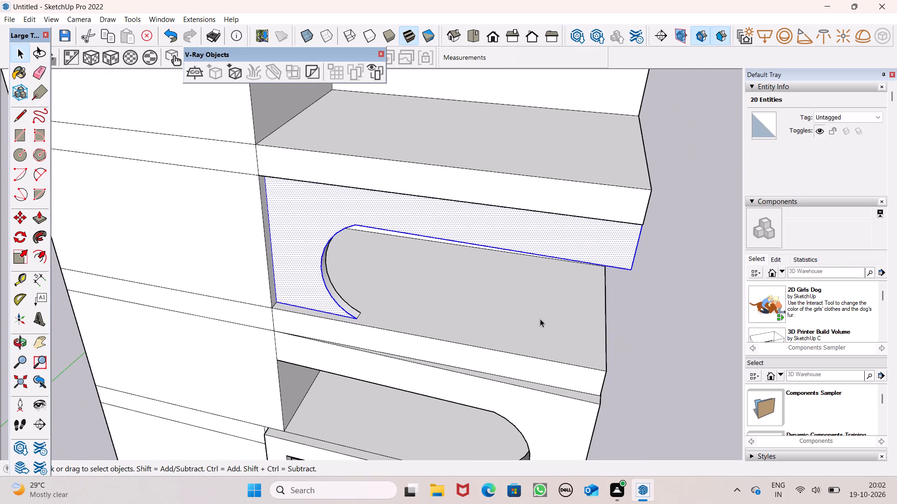
middle_click_drag(306, 259, 332, 35)
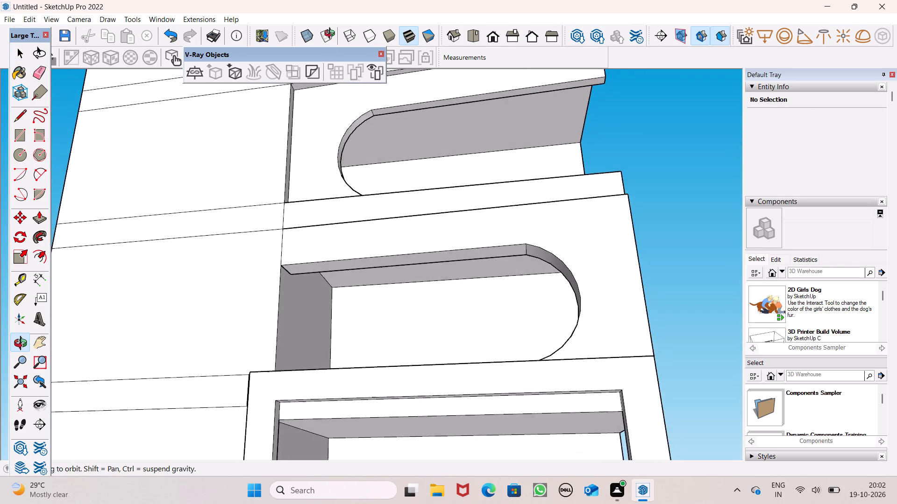
middle_click_drag(332, 35, 396, 265)
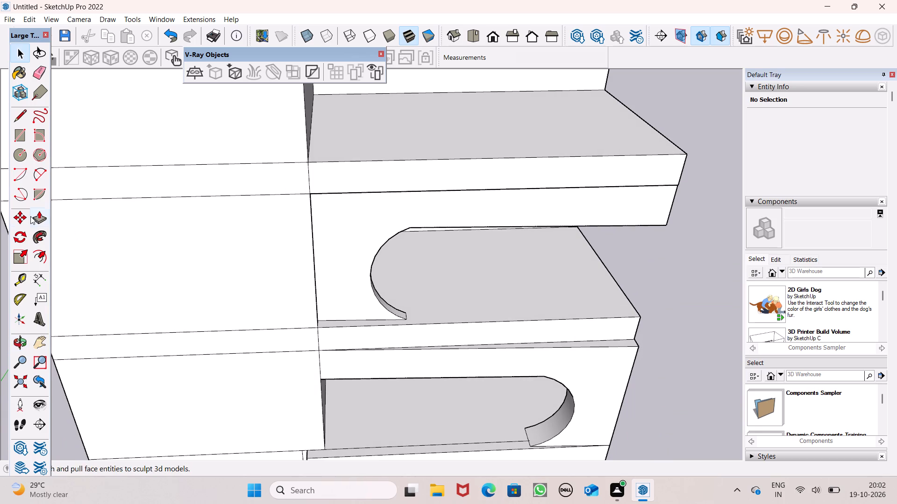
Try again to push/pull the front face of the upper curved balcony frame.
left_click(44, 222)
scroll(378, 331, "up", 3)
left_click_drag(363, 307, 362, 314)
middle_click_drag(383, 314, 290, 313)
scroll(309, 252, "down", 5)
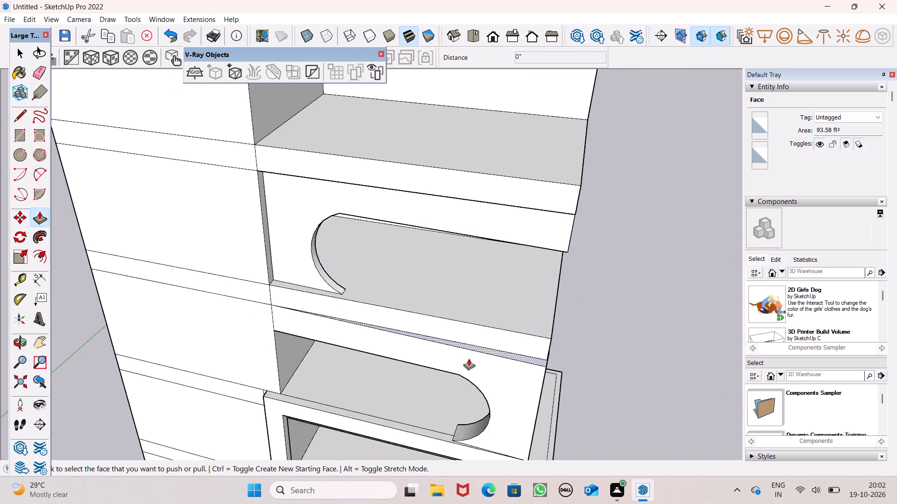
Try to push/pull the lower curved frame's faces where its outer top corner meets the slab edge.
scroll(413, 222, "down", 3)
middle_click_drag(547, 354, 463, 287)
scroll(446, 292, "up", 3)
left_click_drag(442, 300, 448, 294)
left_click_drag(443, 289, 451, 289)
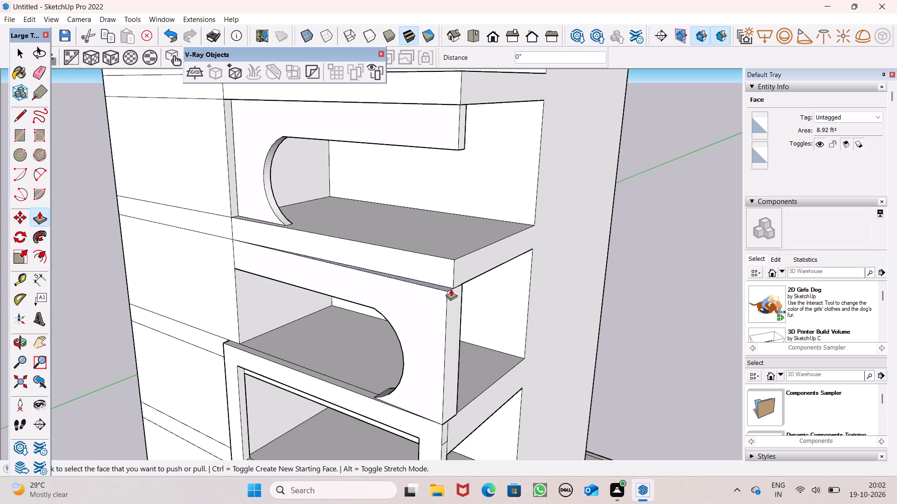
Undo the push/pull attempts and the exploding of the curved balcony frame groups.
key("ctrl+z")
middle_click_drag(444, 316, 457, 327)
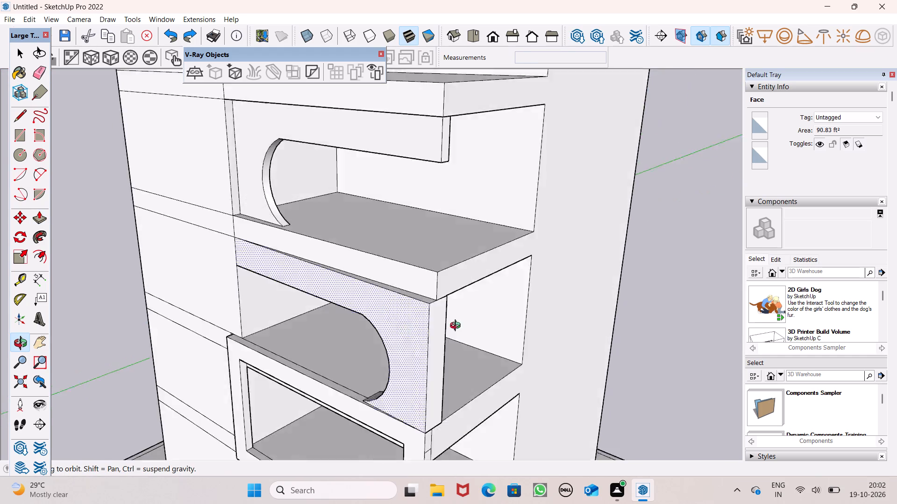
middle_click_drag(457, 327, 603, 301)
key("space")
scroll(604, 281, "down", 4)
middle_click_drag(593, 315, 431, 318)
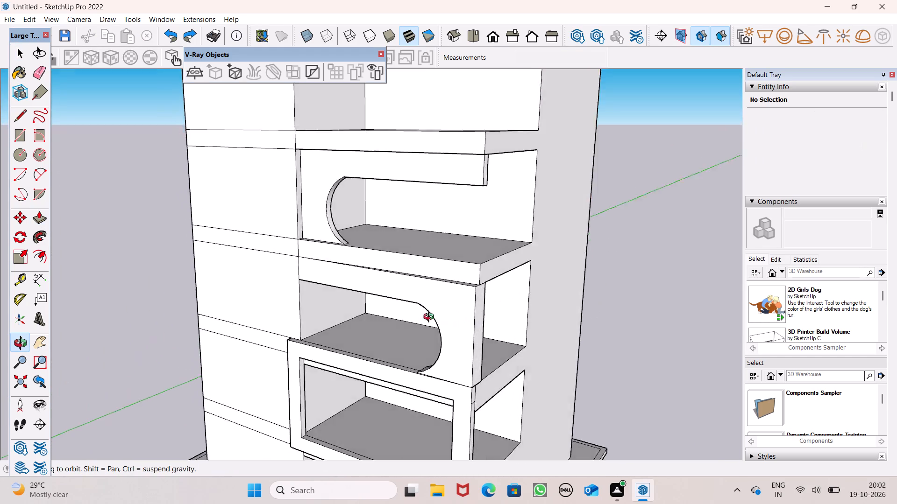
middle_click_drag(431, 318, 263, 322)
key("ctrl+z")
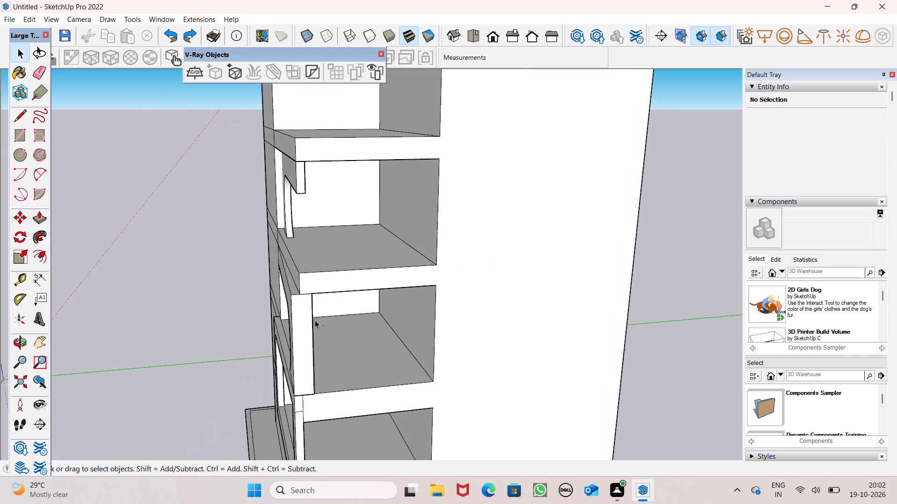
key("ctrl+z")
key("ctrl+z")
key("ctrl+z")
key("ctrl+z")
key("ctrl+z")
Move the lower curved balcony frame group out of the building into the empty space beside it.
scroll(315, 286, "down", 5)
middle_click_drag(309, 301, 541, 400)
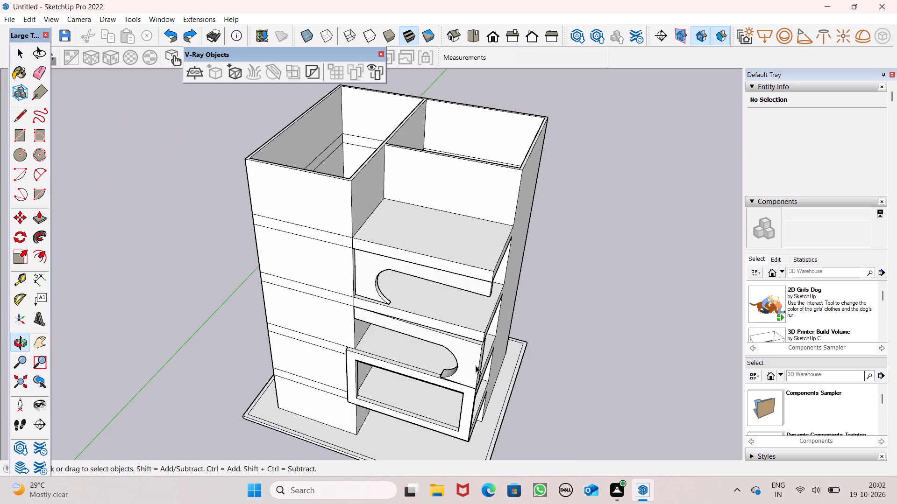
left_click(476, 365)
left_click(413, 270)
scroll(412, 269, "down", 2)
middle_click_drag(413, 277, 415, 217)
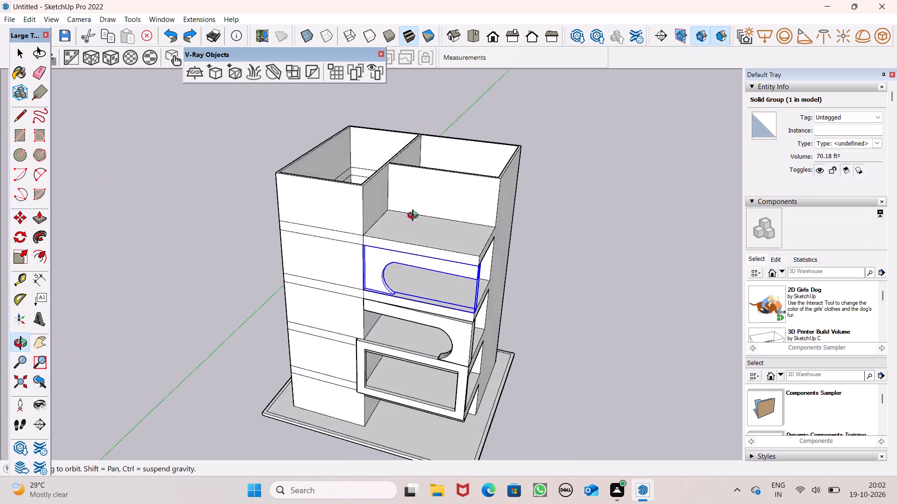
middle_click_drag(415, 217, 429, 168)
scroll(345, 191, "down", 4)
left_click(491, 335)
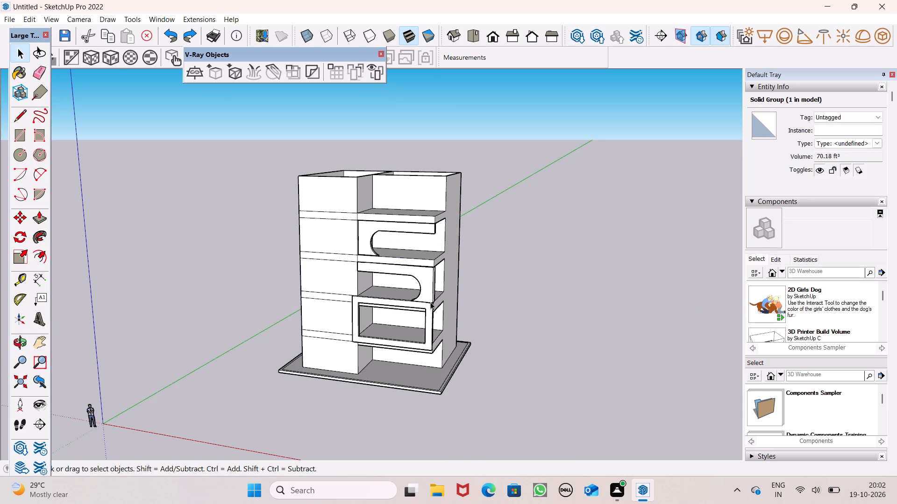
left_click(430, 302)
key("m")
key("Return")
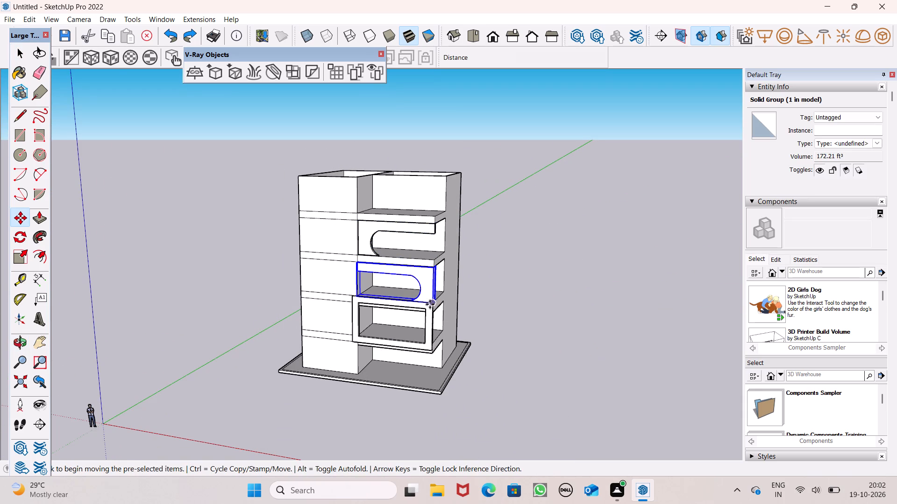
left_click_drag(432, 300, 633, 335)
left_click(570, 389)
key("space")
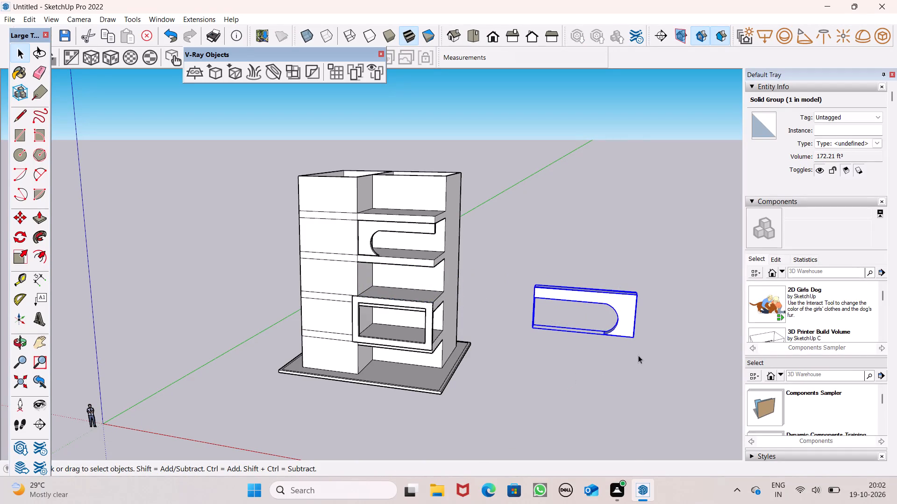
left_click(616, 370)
Examine the detached curved frame and the building's open balcony from the side, below and front.
scroll(498, 336, "down", 3)
middle_click_drag(562, 346, 289, 321)
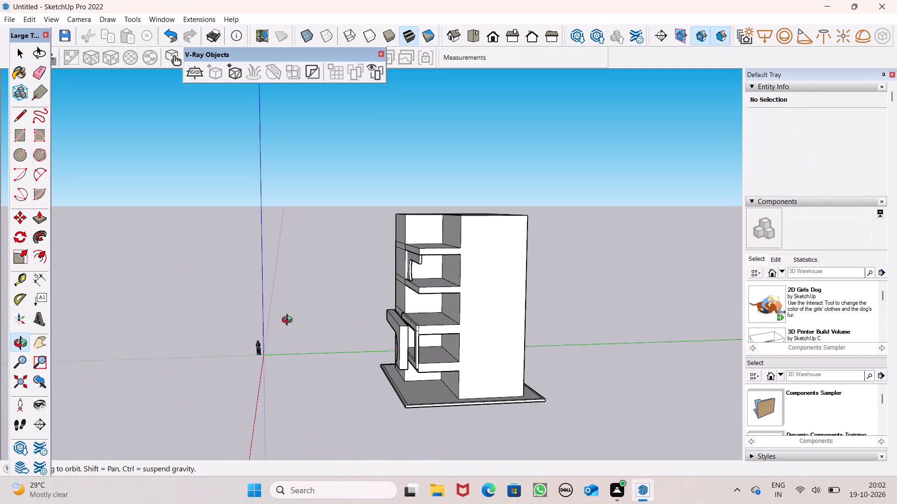
middle_click_drag(289, 321, 254, 360)
scroll(308, 382, "up", 7)
scroll(447, 331, "down", 4)
middle_click_drag(400, 370, 533, 153)
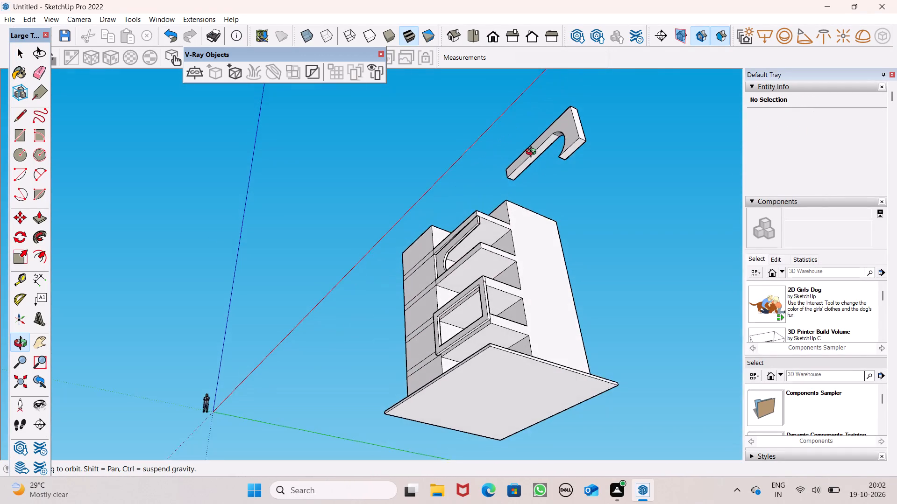
middle_click_drag(533, 153, 616, 404)
middle_click_drag(619, 410, 733, 419)
Move the detached curved frame back onto the balcony directly above the rectangular frame, placing it by its lower outer corner.
scroll(620, 264, "up", 3)
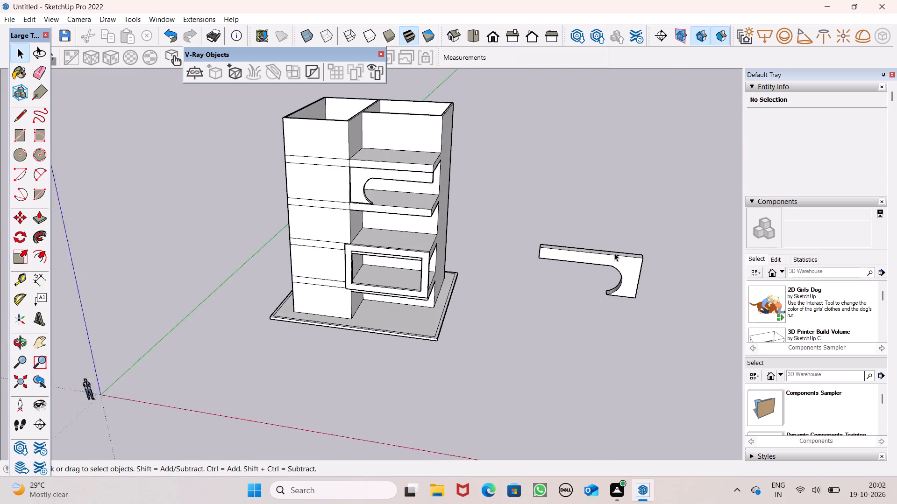
scroll(614, 253, "up", 3)
left_click(622, 272)
key("m")
key("Return")
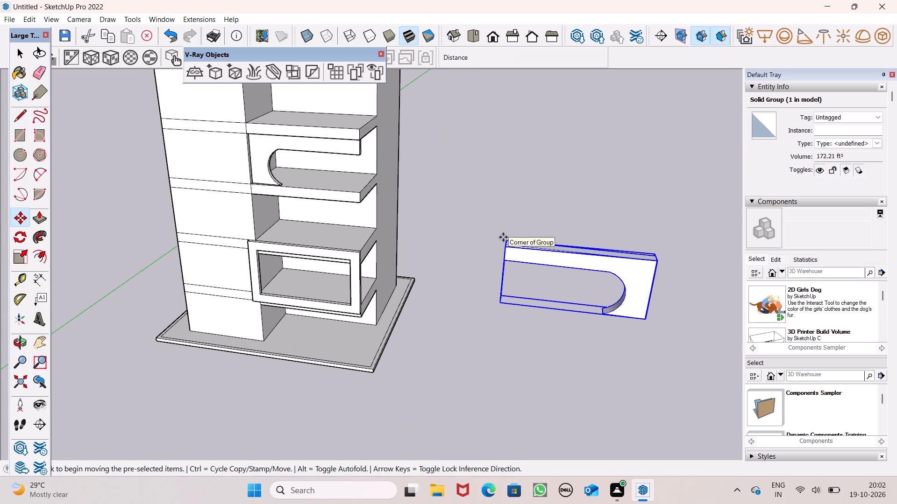
left_click_drag(646, 319, 433, 259)
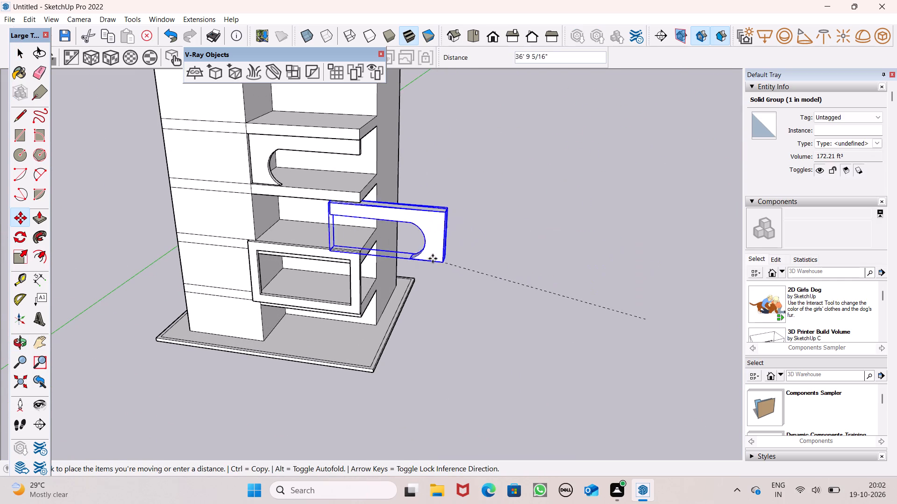
left_click_drag(433, 259, 365, 250)
Move the lower curved frame 9 1/2" forward so its bottom corner meets the rectangular frame's outer front corner.
scroll(340, 231, "up", 2)
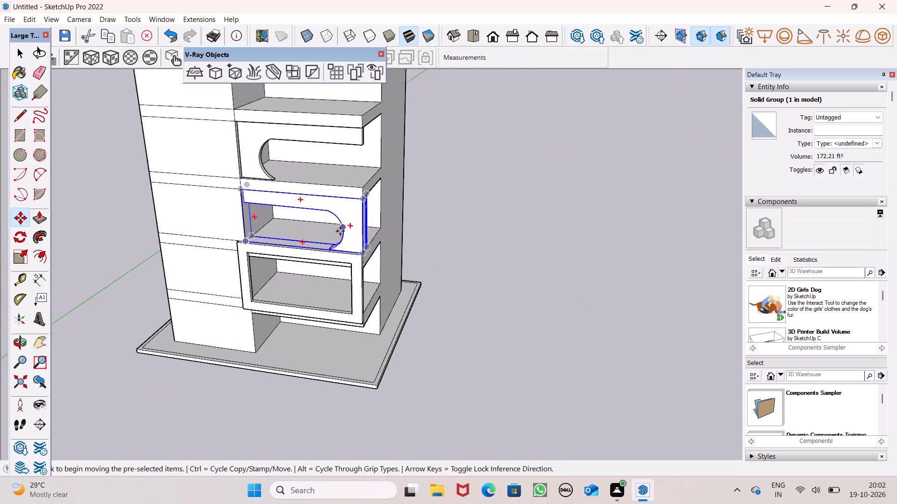
scroll(340, 231, "up", 6)
middle_click_drag(332, 261, 357, 265)
scroll(370, 279, "up", 6)
middle_click_drag(431, 287, 391, 303)
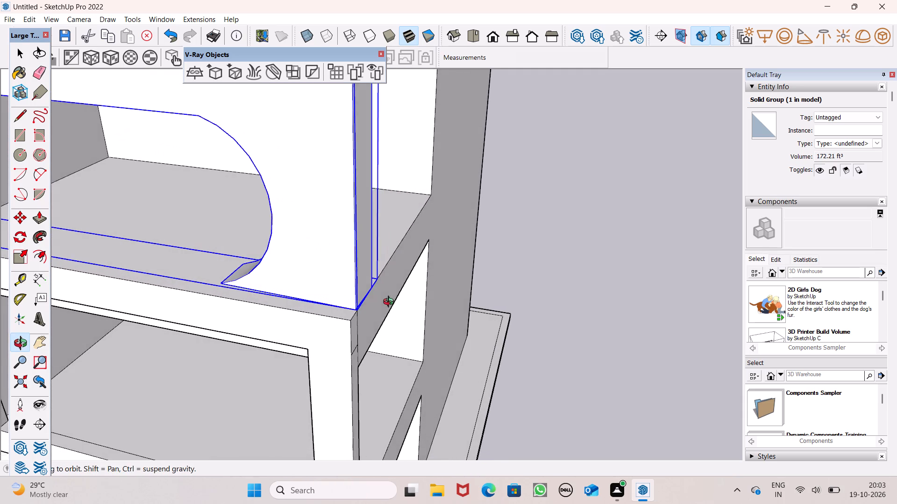
middle_click_drag(391, 303, 388, 303)
scroll(369, 291, "up", 4)
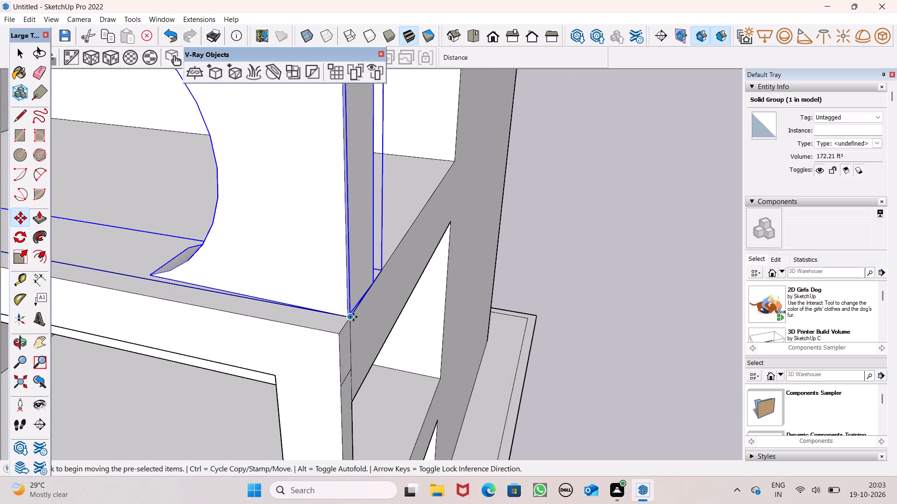
left_click_drag(351, 316, 336, 332)
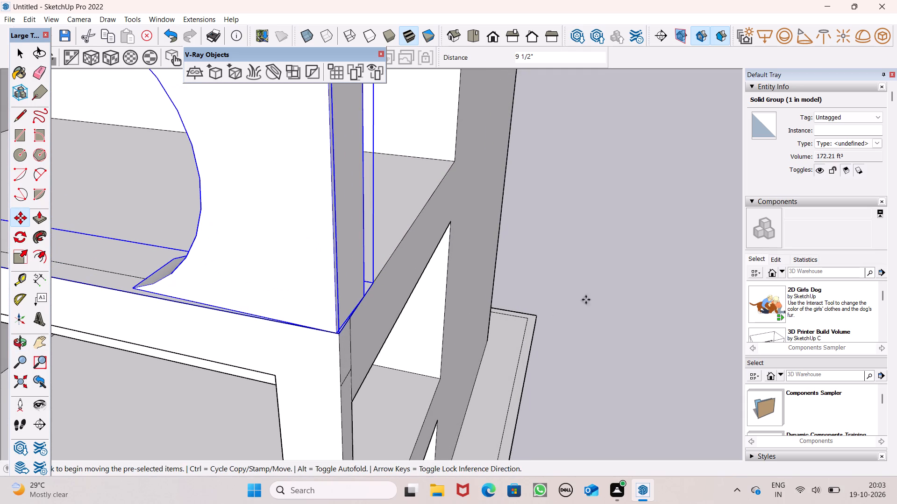
key("space")
left_click(605, 290)
Examine the repositioned lower curved frame and its upper joint with the adjoining wall and floor band.
scroll(591, 282, "down", 10)
middle_click_drag(508, 286, 510, 279)
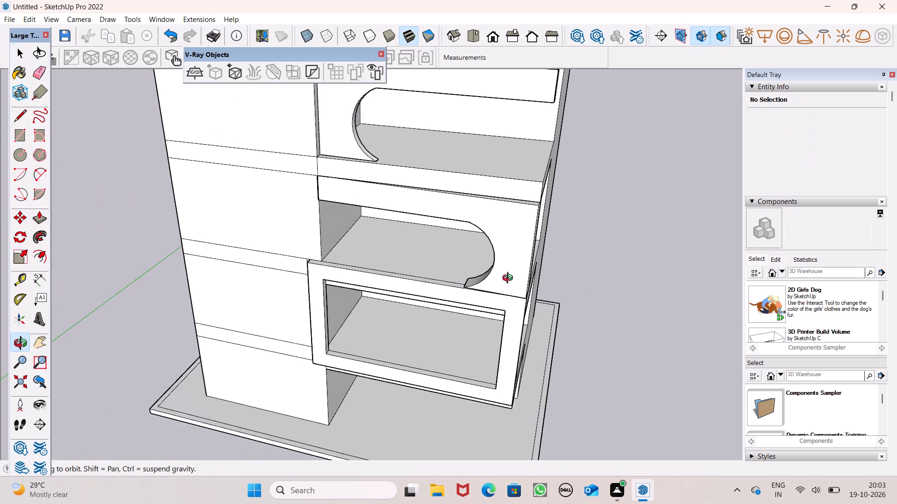
middle_click_drag(510, 279, 433, 203)
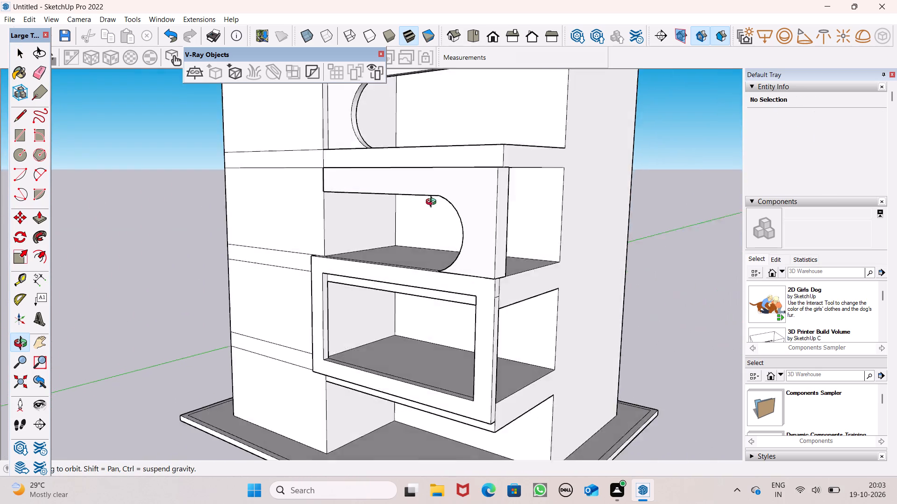
middle_click_drag(433, 203, 537, 308)
scroll(306, 195, "up", 6)
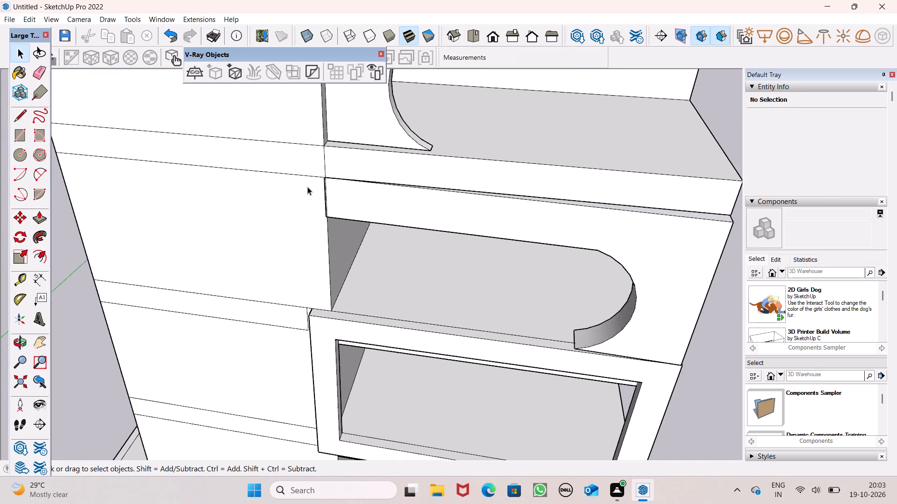
scroll(314, 187, "up", 8)
scroll(359, 189, "up", 7)
middle_click_drag(361, 197, 345, 239)
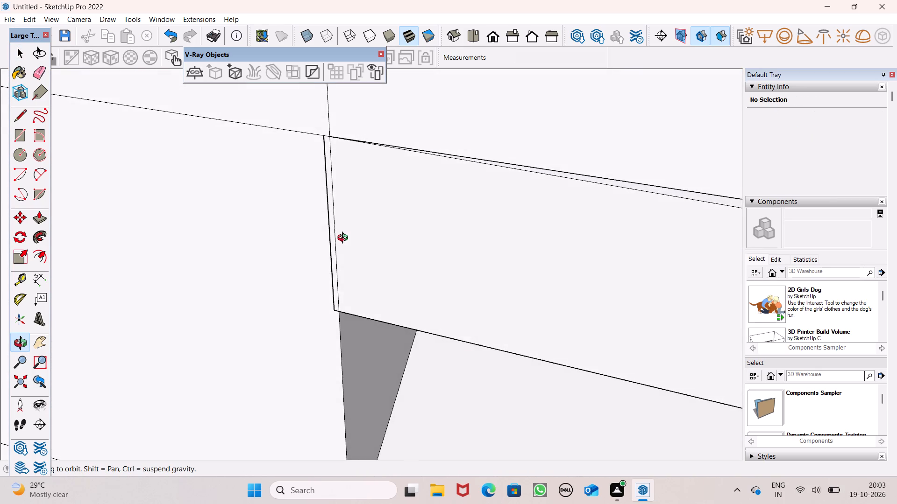
middle_click_drag(345, 239, 456, 166)
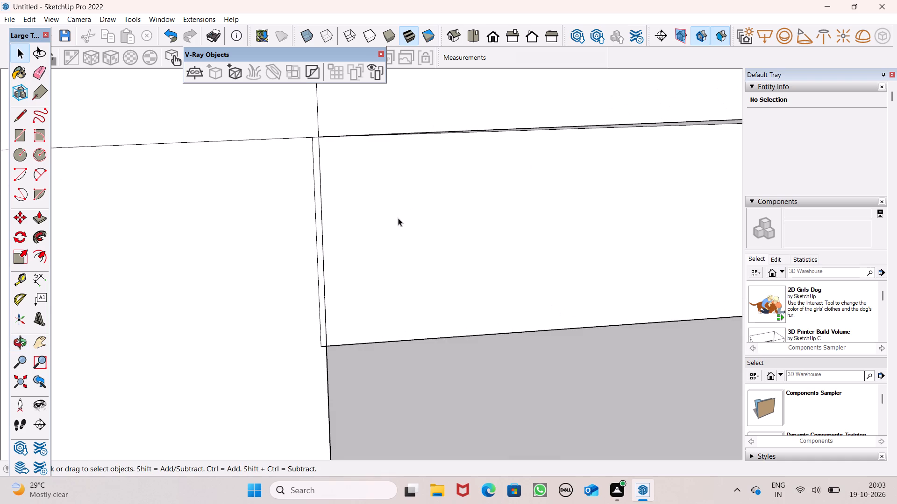
Move the lower curved frame about 1 9/16" sideways so its inner edge lines up with the adjoining wall edge.
left_click(395, 211)
scroll(353, 212, "down", 4)
key("m")
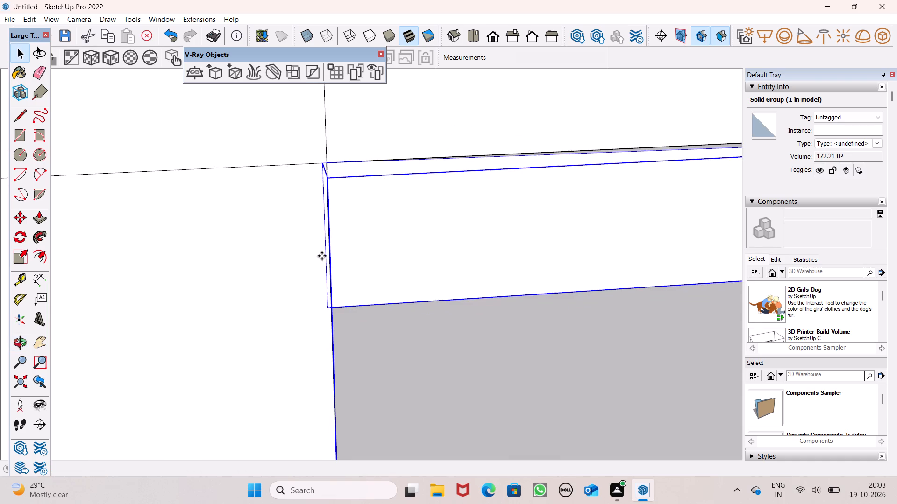
key("Return")
scroll(301, 258, "up", 3)
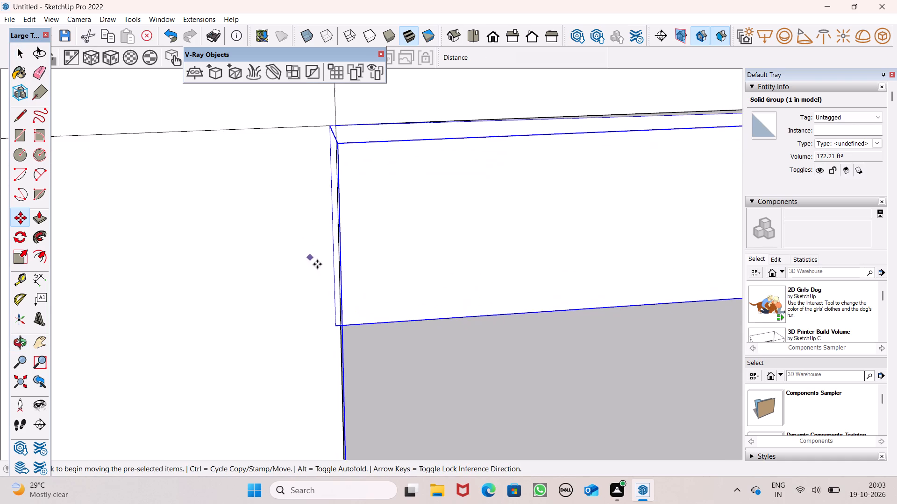
left_click_drag(337, 327, 345, 328)
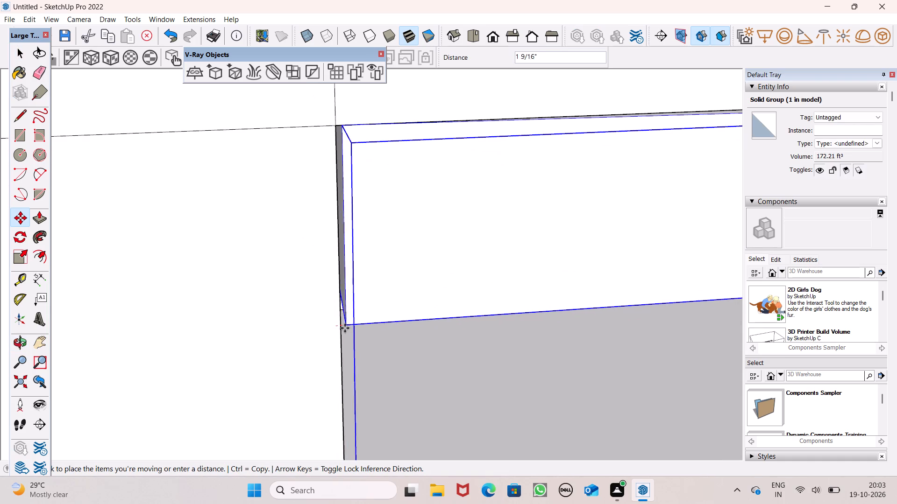
left_click_drag(345, 328, 344, 329)
scroll(307, 260, "down", 18)
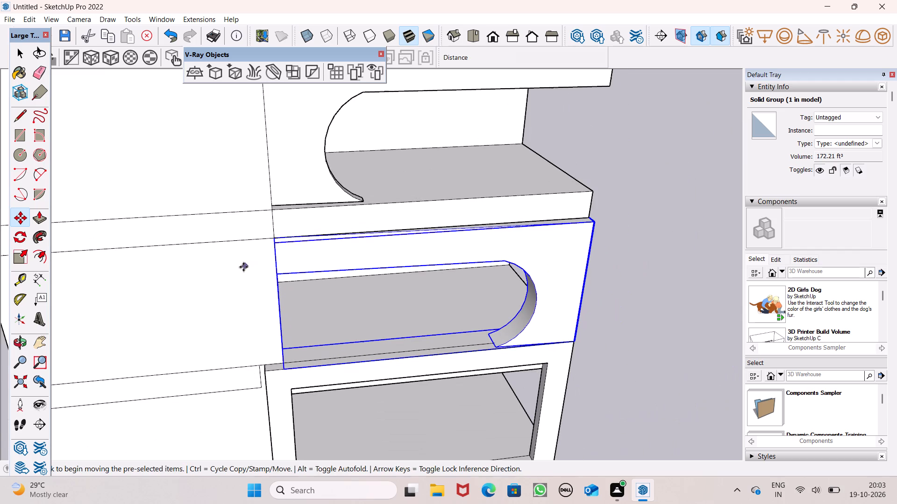
key("space")
left_click(631, 362)
Examine the lower curved frame's joint with the adjoining wall and the floor band above it.
scroll(351, 238, "up", 7)
scroll(193, 241, "up", 5)
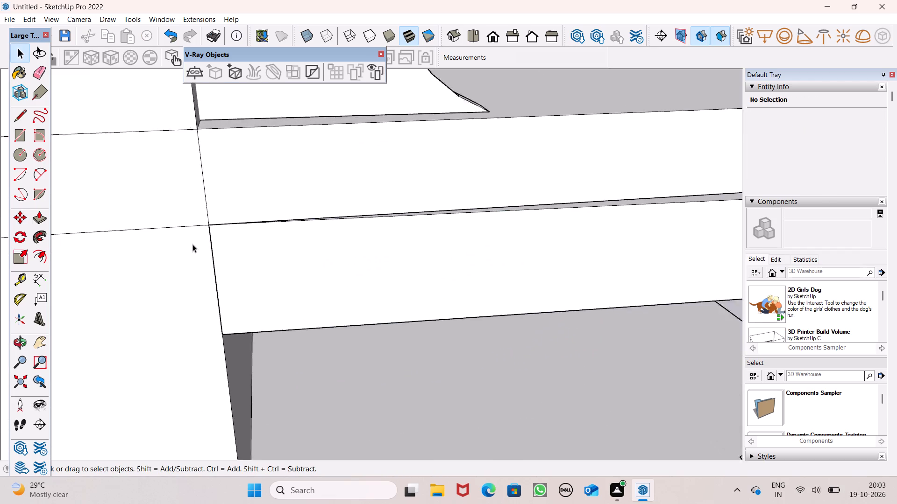
scroll(192, 244, "up", 4)
middle_click_drag(233, 269, 196, 262)
scroll(208, 230, "down", 2)
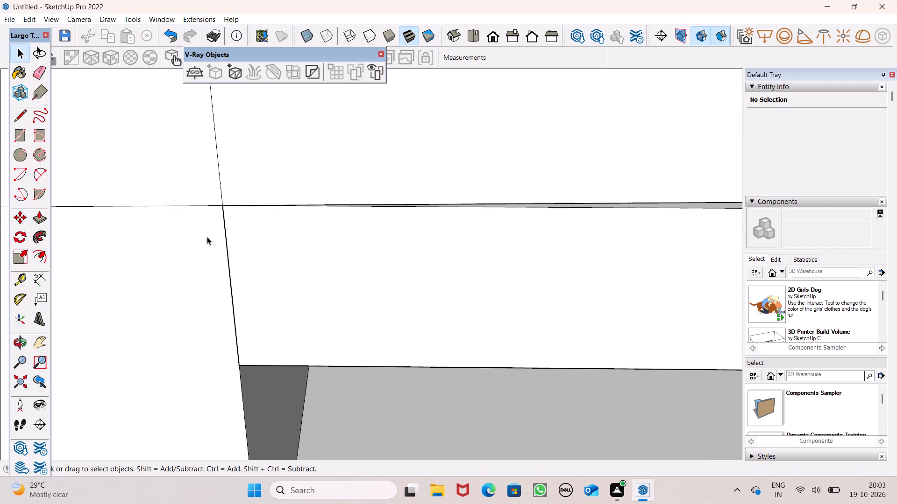
scroll(207, 237, "down", 18)
middle_click_drag(247, 229, 245, 252)
Move the upper curved frame about 10 9/16" forward so it projects in front of its balcony opening.
left_click(259, 195)
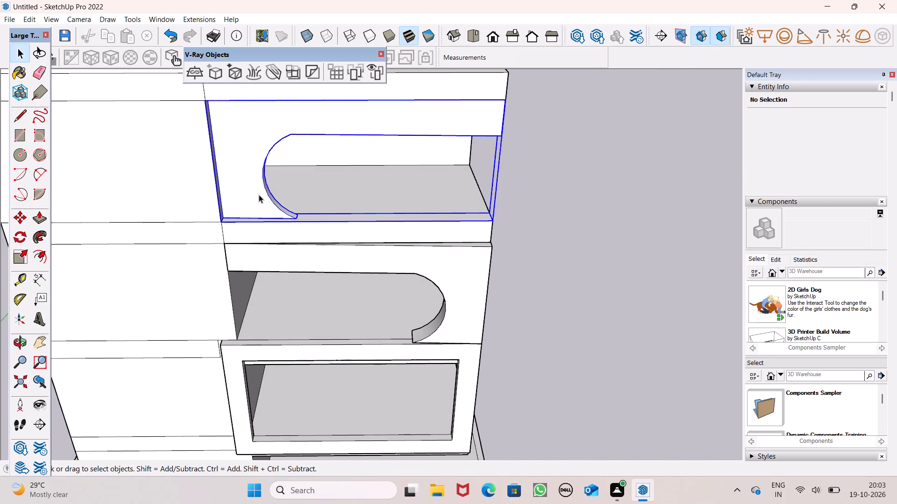
scroll(255, 203, "down", 3)
scroll(335, 139, "up", 3)
key("m")
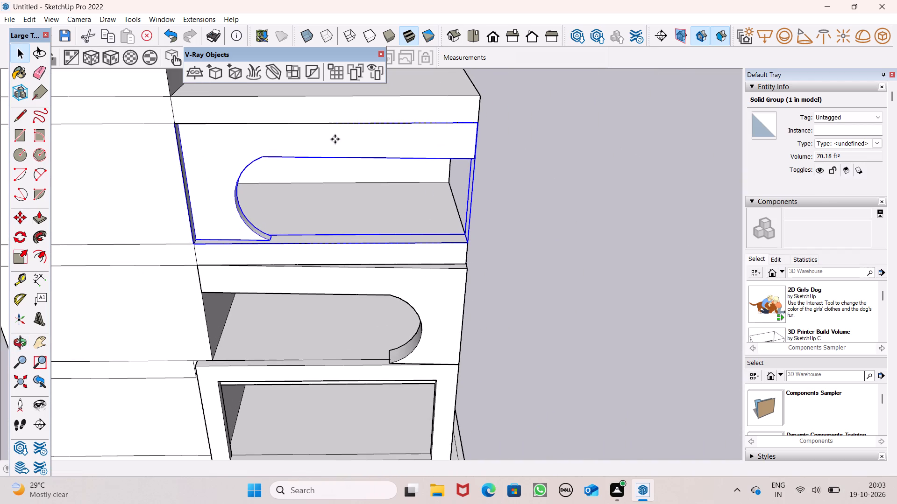
key("Return")
scroll(256, 163, "up", 5)
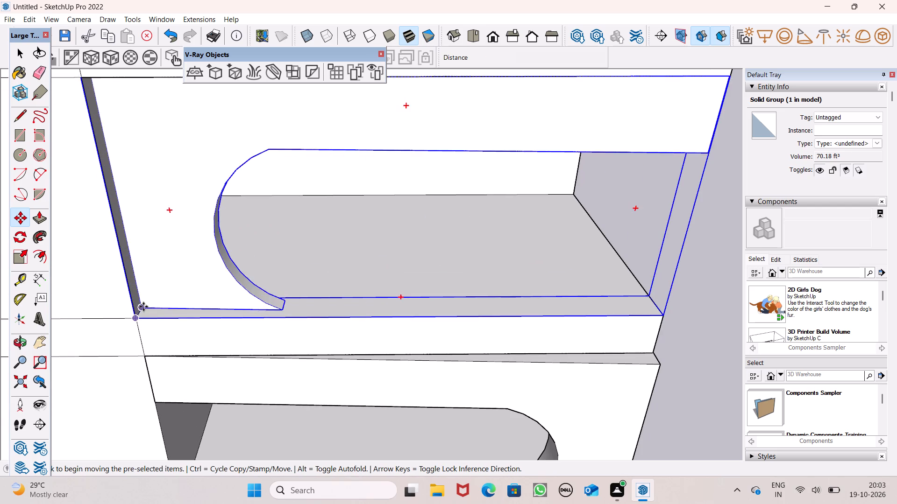
left_click_drag(143, 300, 146, 312)
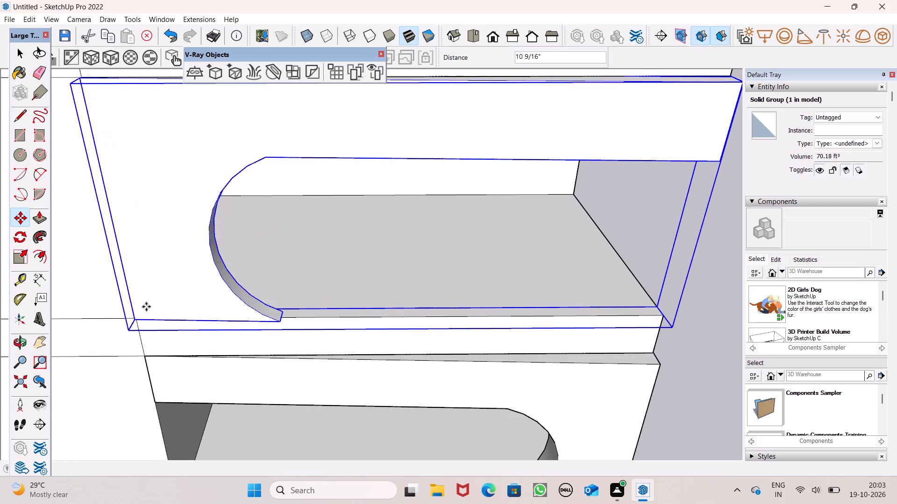
scroll(169, 253, "down", 2)
middle_click_drag(231, 255, 431, 208)
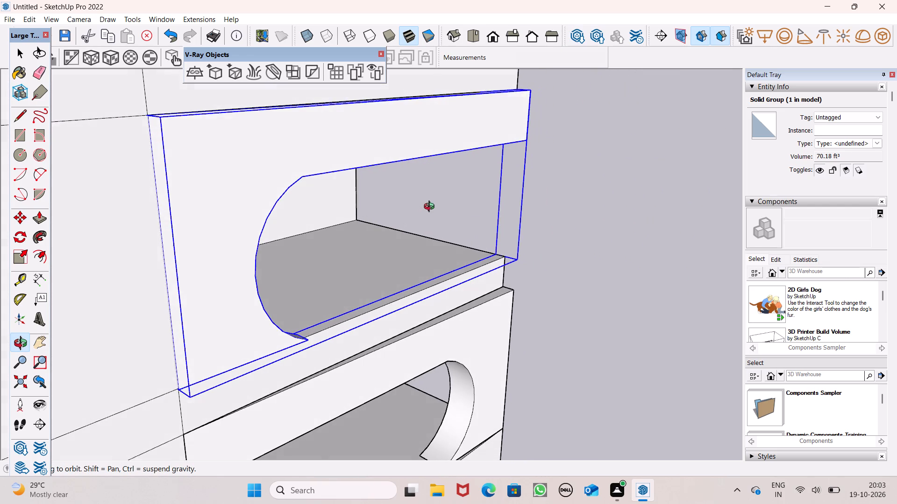
middle_click_drag(431, 208, 432, 207)
key("space")
left_click(582, 300)
Shift the upper curved frame down about 2 3/8" to close the gap between its bottom edge and the floor band.
scroll(527, 260, "down", 2)
middle_click_drag(525, 266, 519, 279)
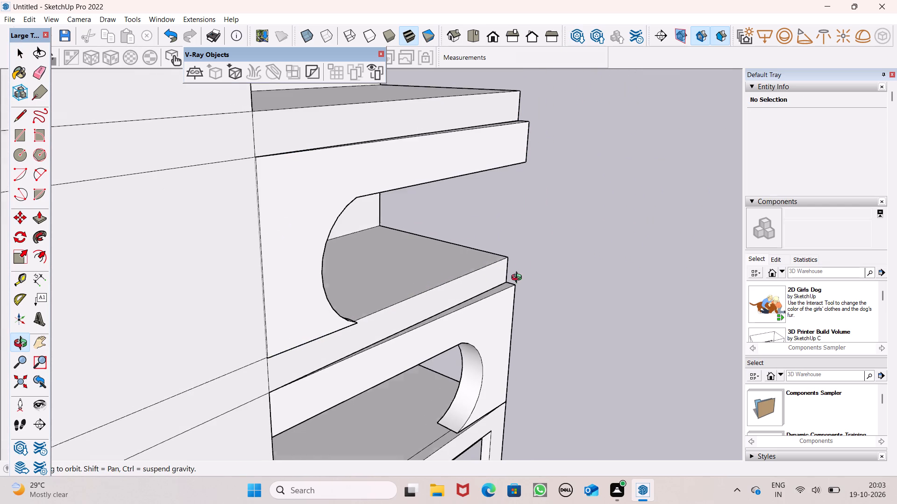
middle_click_drag(519, 279, 526, 121)
scroll(217, 207, "up", 6)
scroll(304, 192, "up", 10)
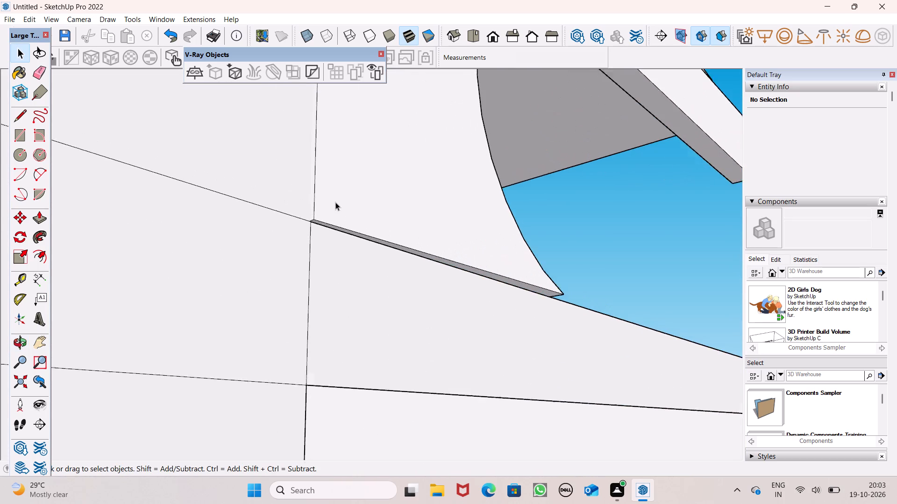
scroll(335, 202, "up", 4)
left_click(330, 215)
key("m")
key("Return")
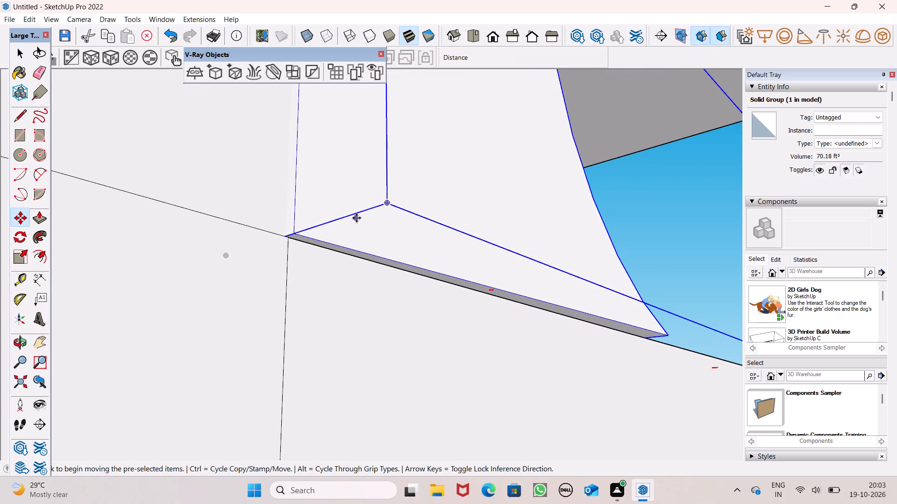
left_click_drag(390, 204, 377, 210)
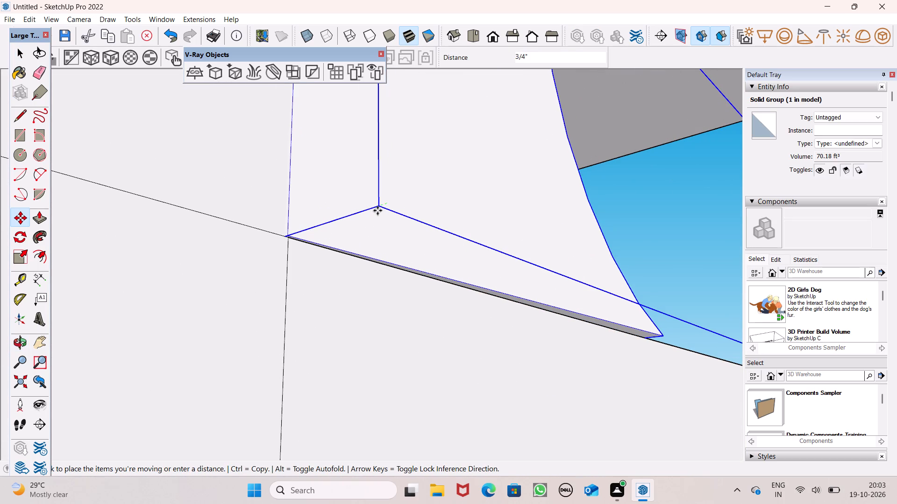
left_click_drag(377, 210, 382, 210)
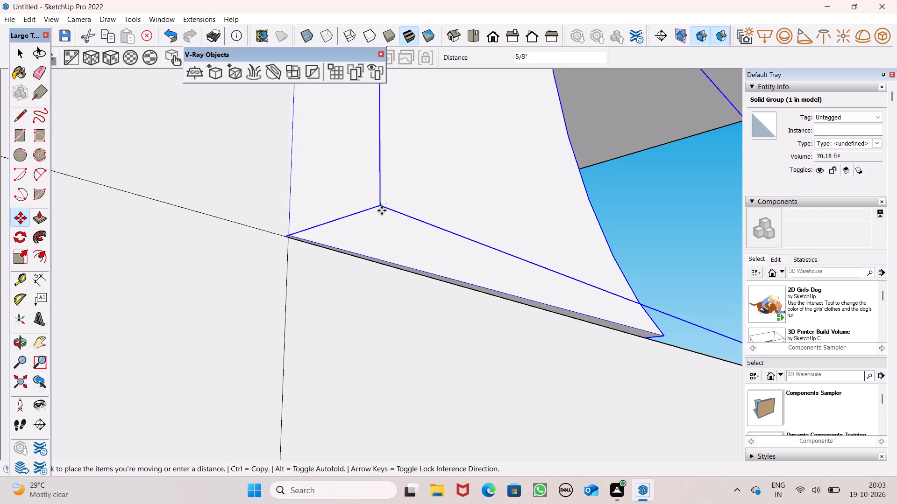
left_click_drag(382, 210, 378, 215)
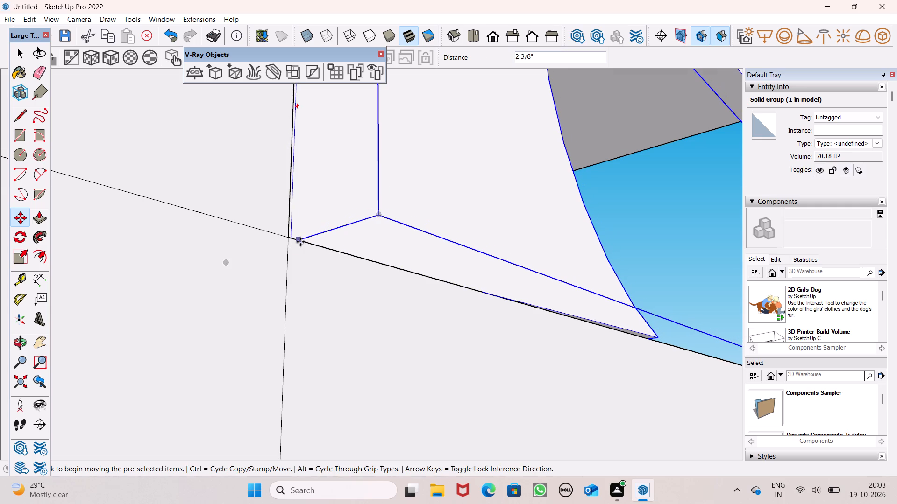
Move the upper curved frame by its lower rear corner onto the corner where the wall meets the floor band.
middle_click_drag(300, 243, 221, 399)
scroll(344, 192, "up", 6)
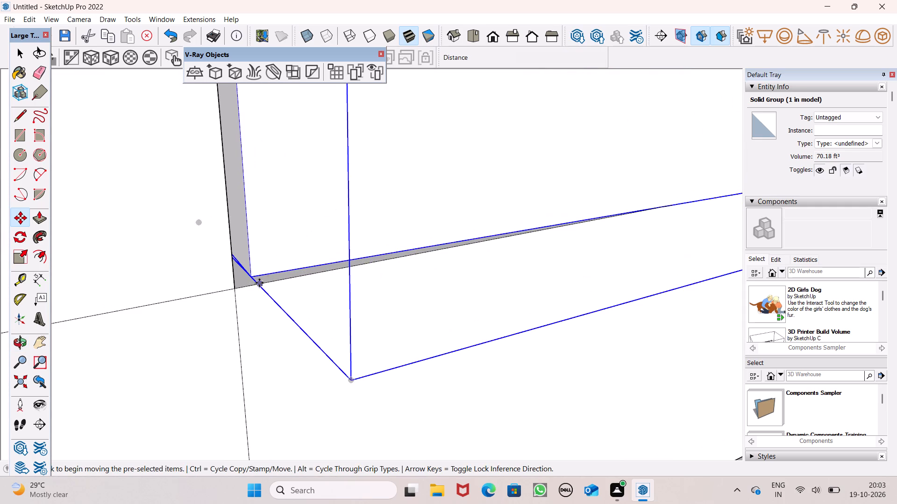
scroll(252, 280, "up", 5)
left_click_drag(254, 272, 235, 291)
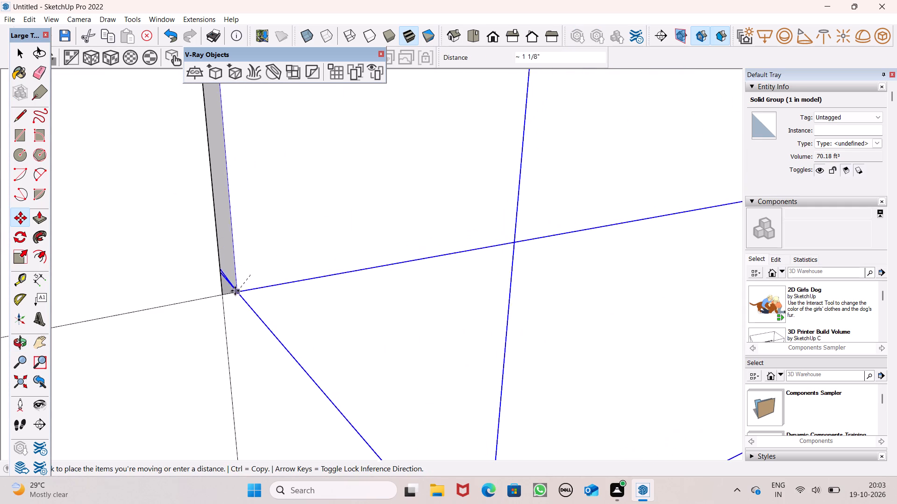
left_click_drag(235, 291, 223, 293)
scroll(168, 227, "down", 19)
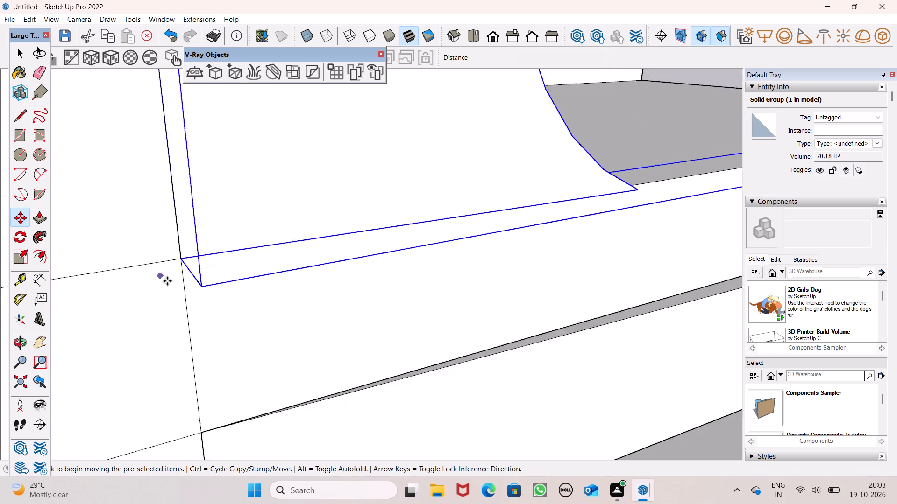
scroll(167, 281, "down", 20)
scroll(167, 281, "down", 3)
key("space")
left_click(456, 309)
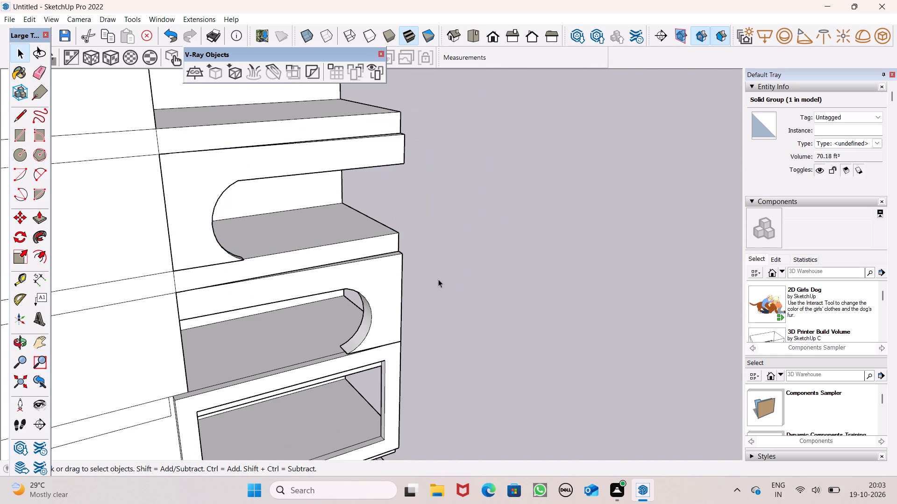
Explode the main building group.
middle_click_drag(389, 257, 221, 272)
scroll(217, 252, "up", 1)
left_click(147, 189)
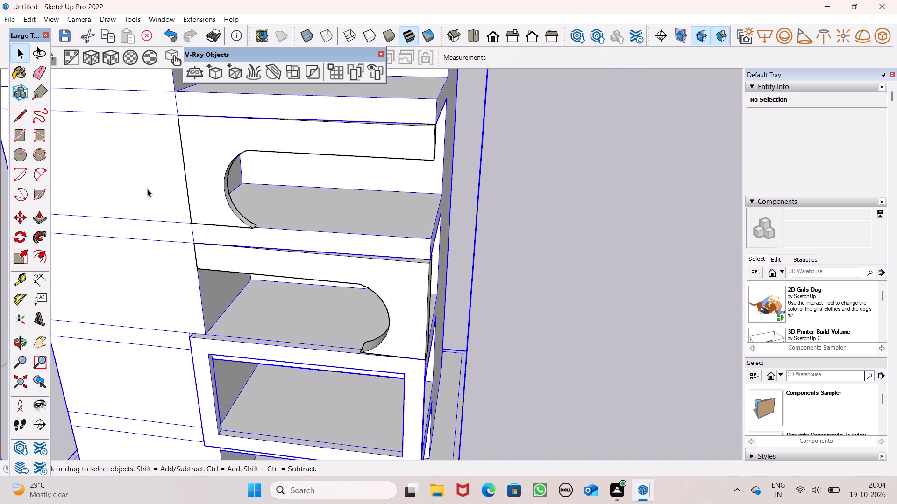
right_click(147, 189)
left_click(184, 263)
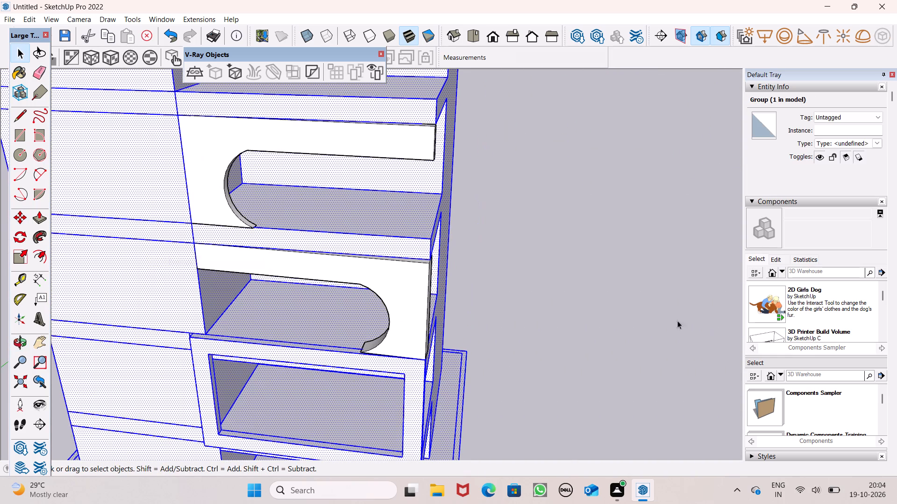
left_click(628, 295)
Explode the upper curved frame group and the lower curved frame group.
left_click(420, 132)
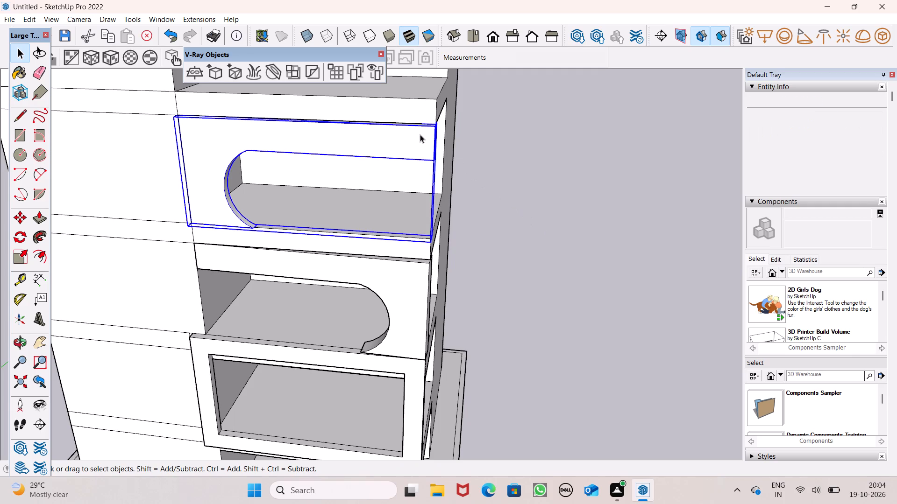
right_click(420, 134)
left_click(447, 206)
left_click(541, 192)
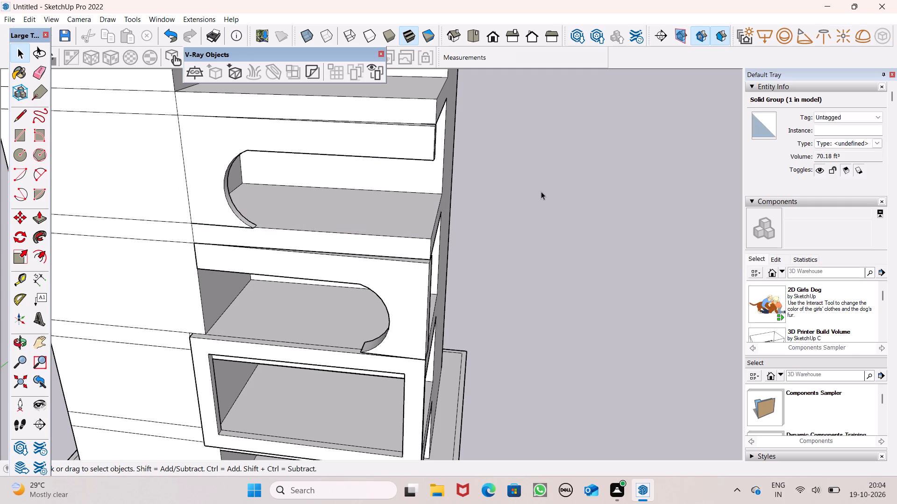
left_click(404, 326)
right_click(406, 315)
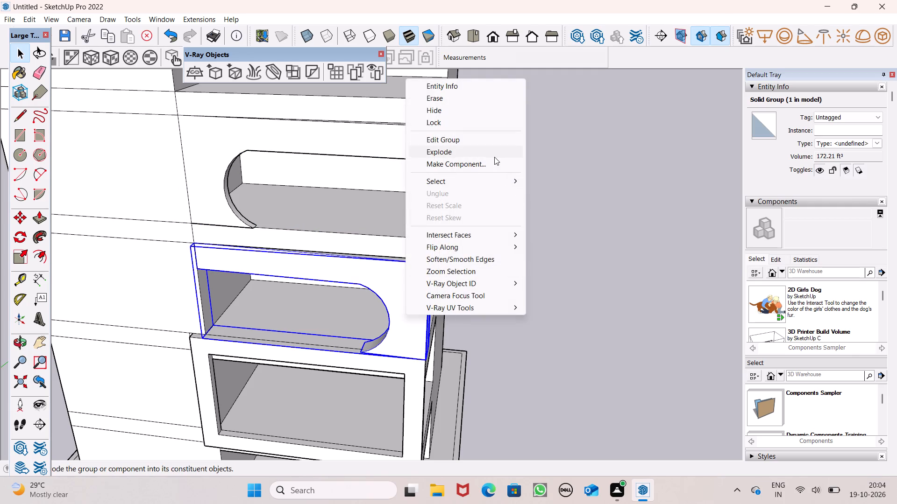
left_click(494, 157)
left_click(591, 233)
left_click(381, 287)
left_click(561, 252)
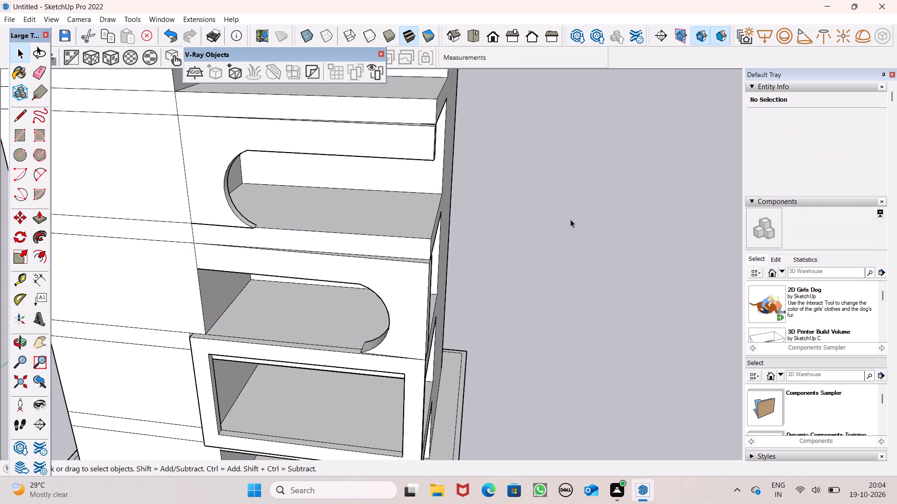
Examine the whole building from the front and from above, including the open tops of the walls.
scroll(570, 219, "down", 2)
middle_click_drag(555, 256, 561, 245)
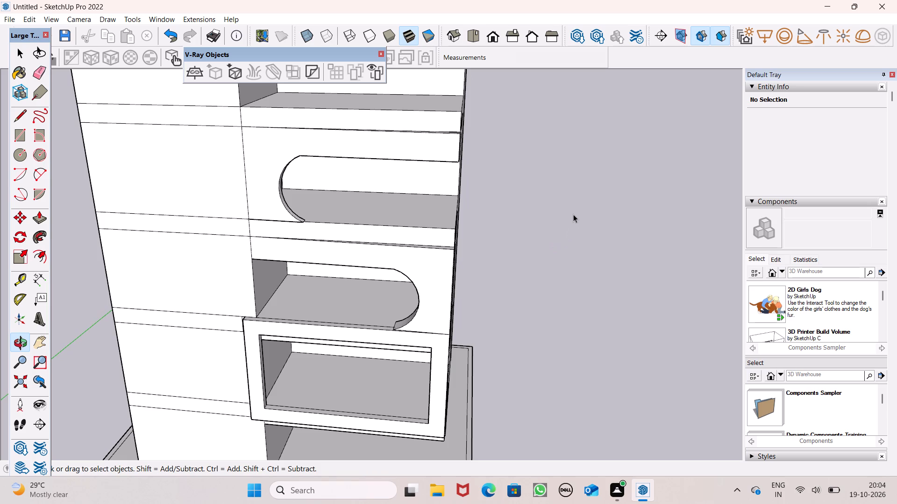
scroll(573, 214, "down", 3)
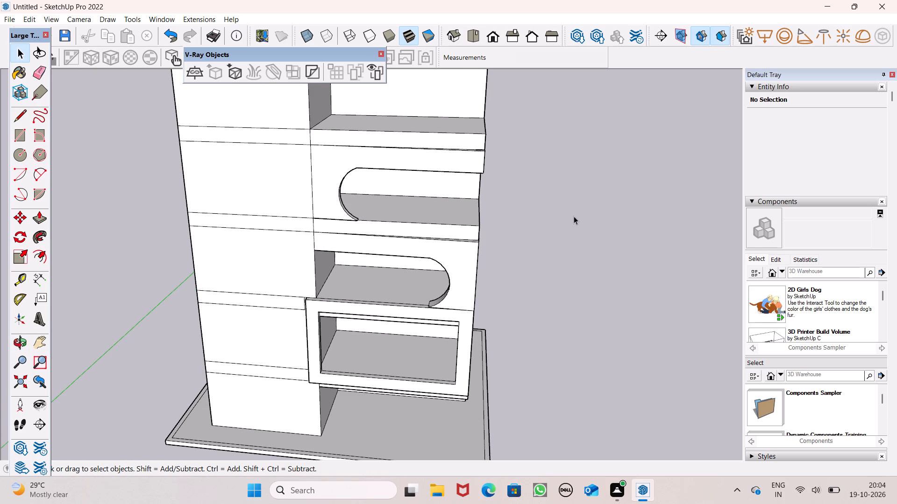
scroll(574, 216, "down", 1)
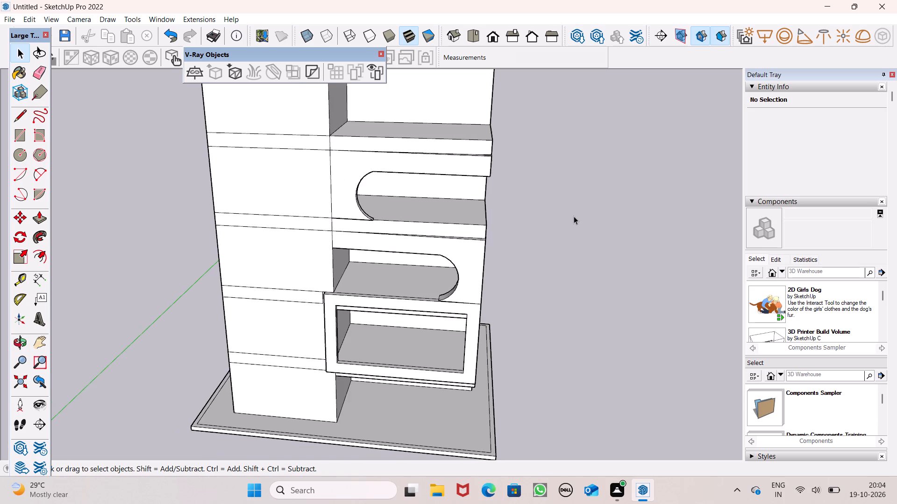
scroll(577, 235, "down", 3)
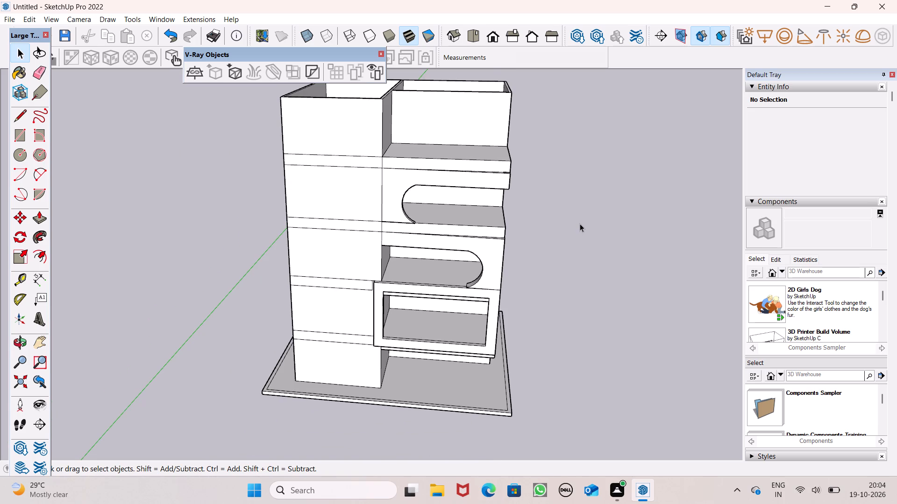
scroll(568, 233, "down", 5)
scroll(521, 154, "up", 5)
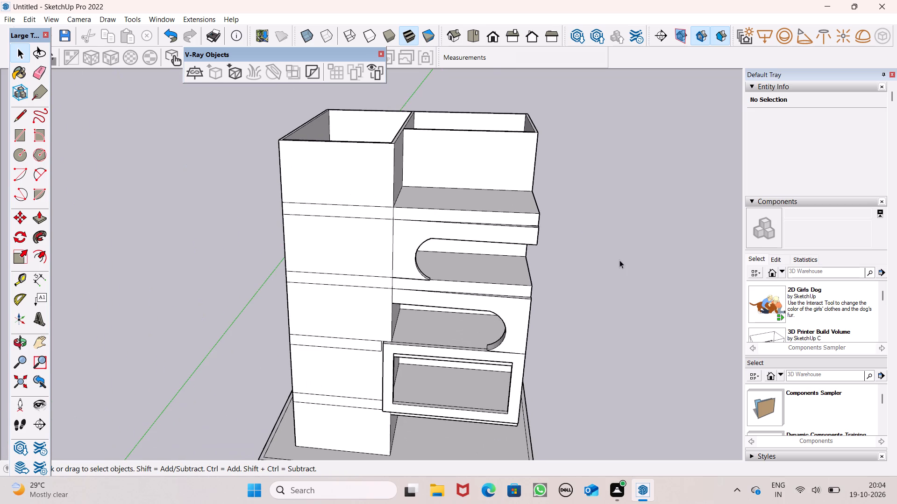
middle_click_drag(619, 260, 604, 373)
scroll(427, 303, "down", 3)
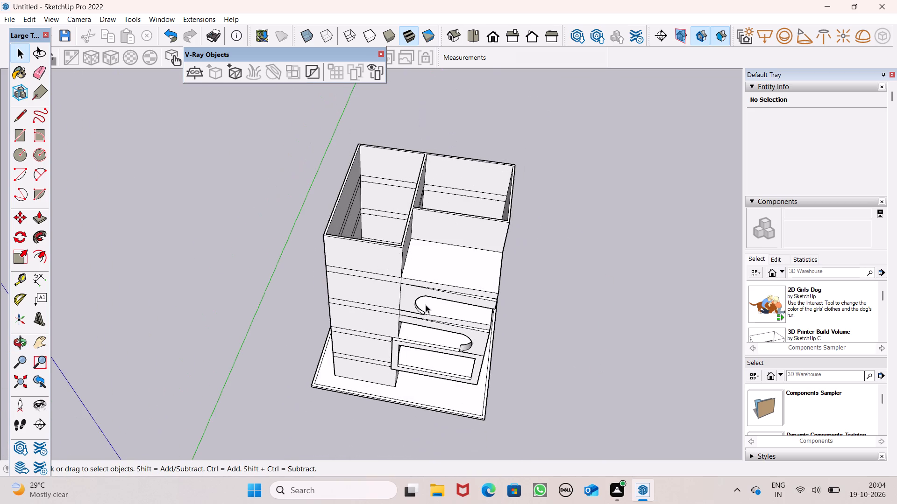
scroll(426, 305, "down", 1)
scroll(388, 182, "up", 5)
scroll(390, 278, "down", 1)
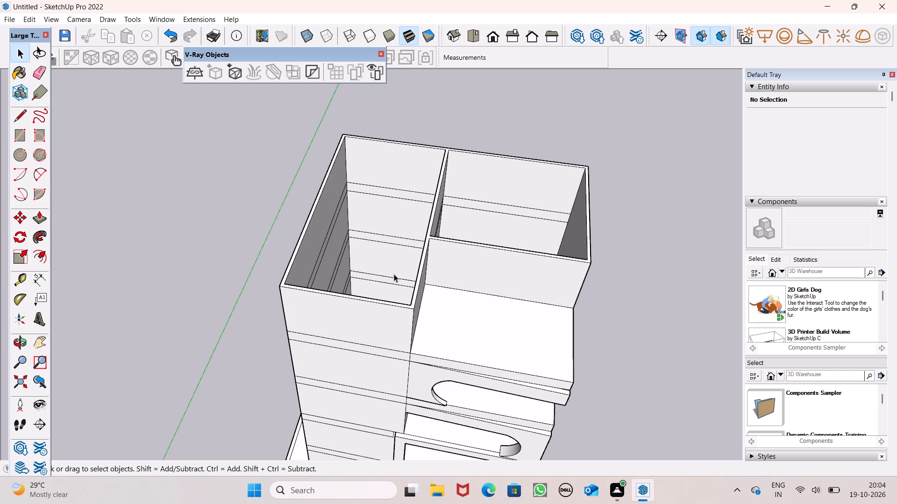
Push/pull the top face of the building's walls up by 2'.
left_click(36, 219)
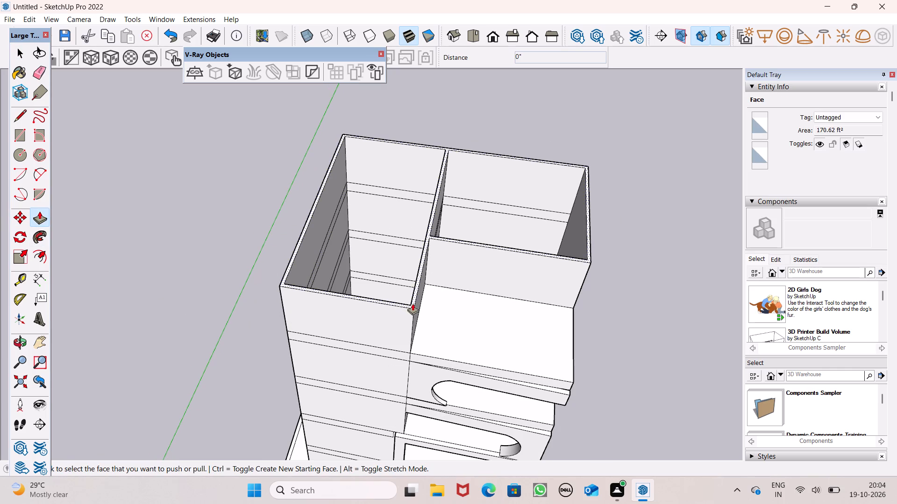
left_click_drag(413, 303, 412, 287, "ctrl")
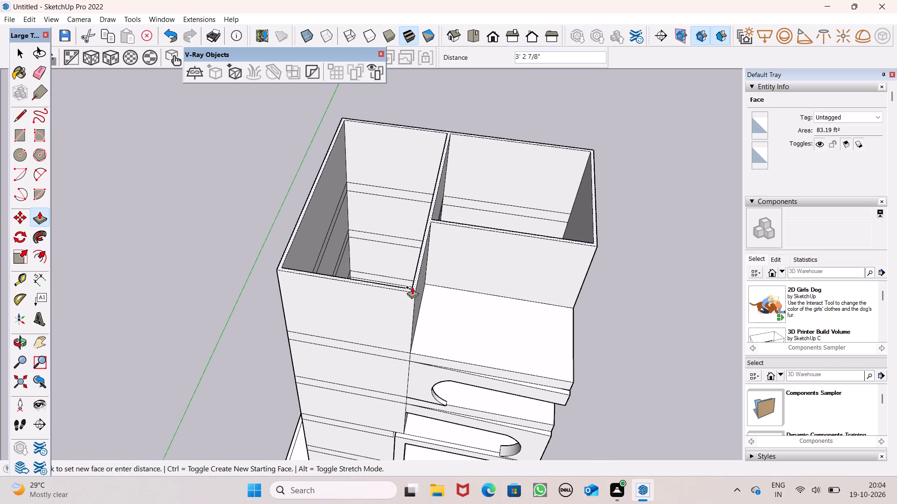
left_click_drag(412, 287, 412, 266, "ctrl")
type("2'")
left_click_drag(412, 266, 412, 266, "ctrl")
key("Return")
Check the heights of the uppermost floor band and the raised wall band with the Dimension tool.
middle_click_drag(513, 315, 492, 167)
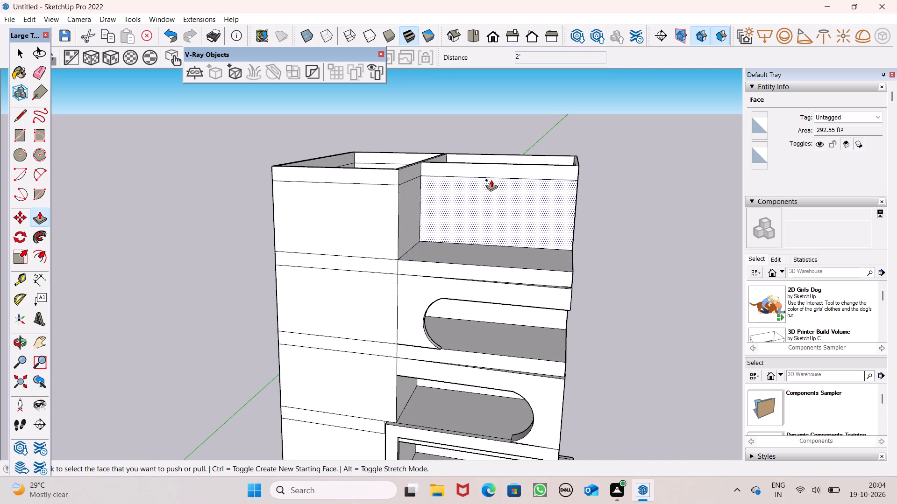
scroll(379, 170, "up", 2)
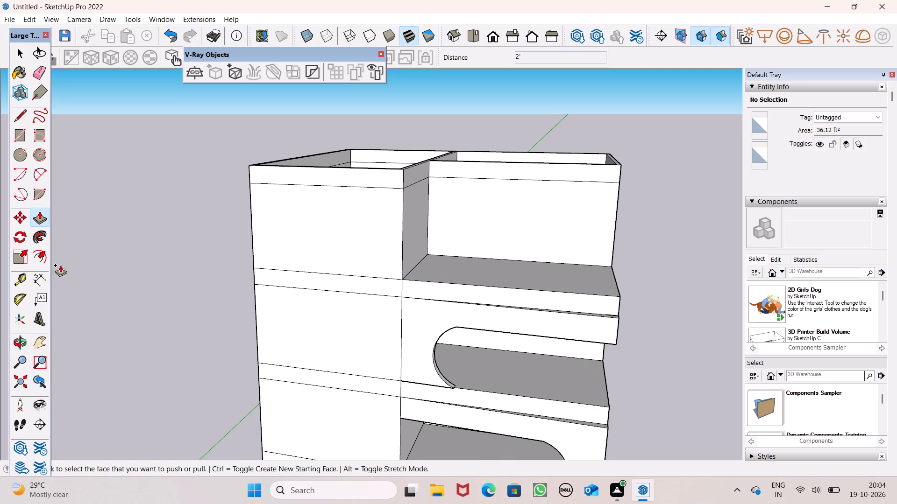
left_click(37, 281)
scroll(374, 288, "up", 3)
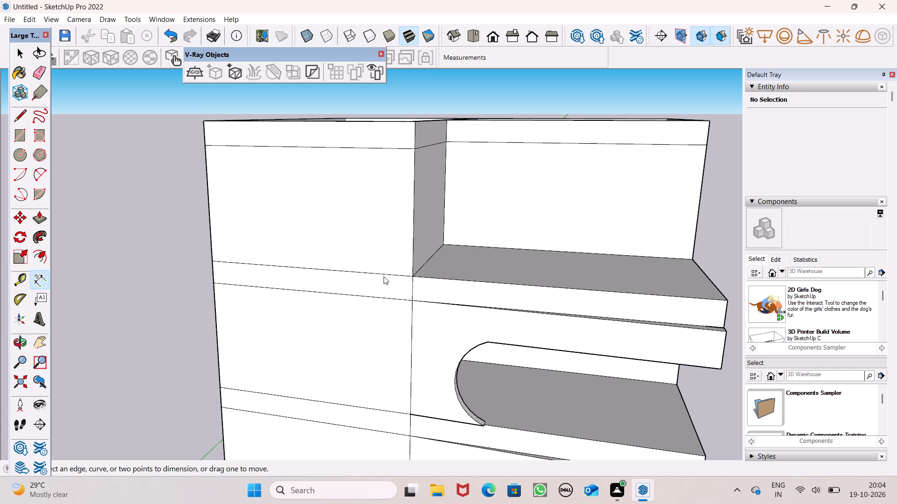
left_click(416, 281)
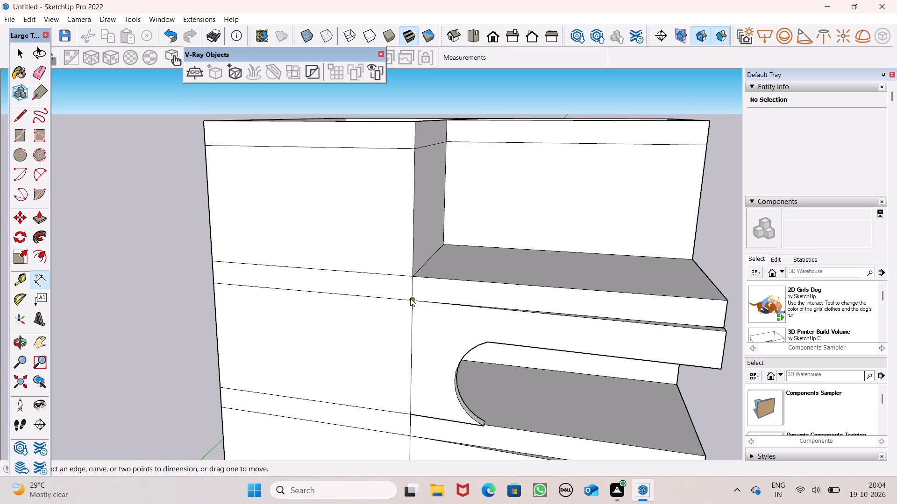
left_click(410, 298)
key("space")
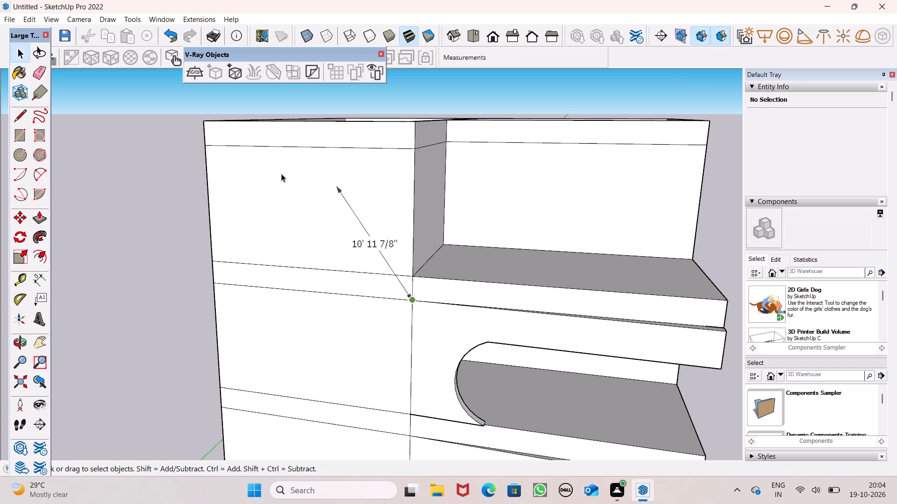
left_click(43, 285)
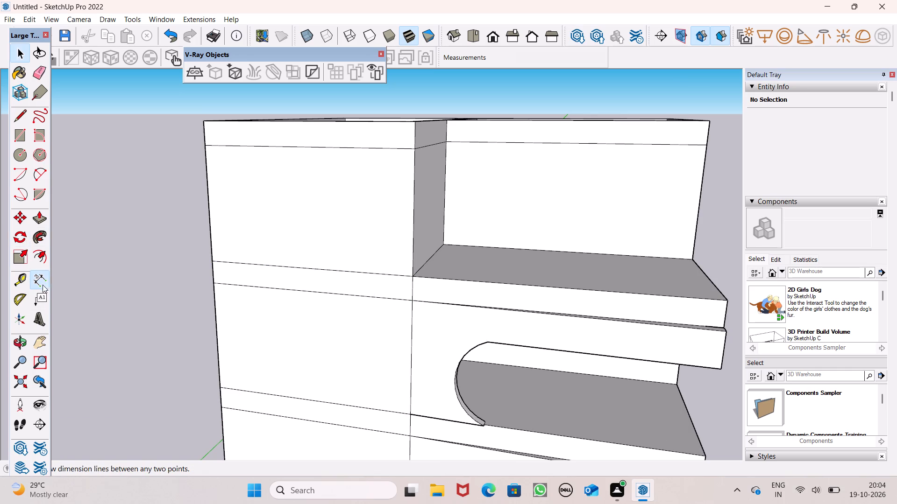
left_click(413, 127)
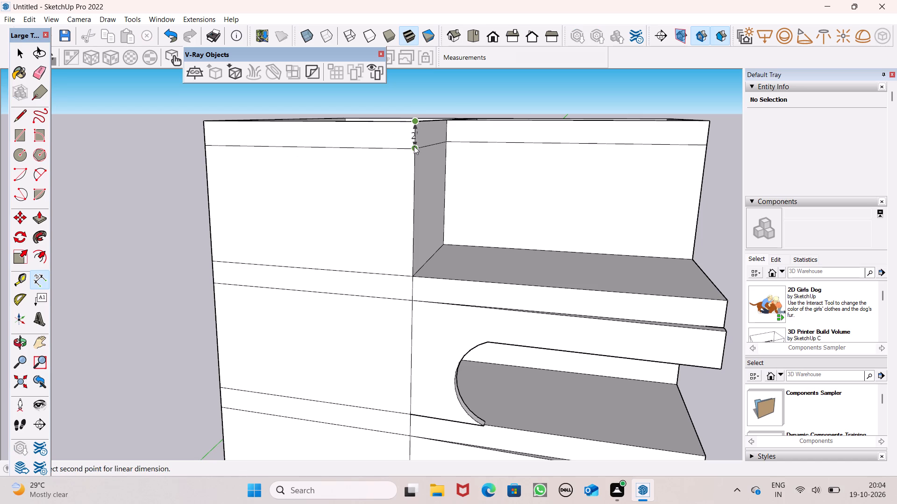
key("space")
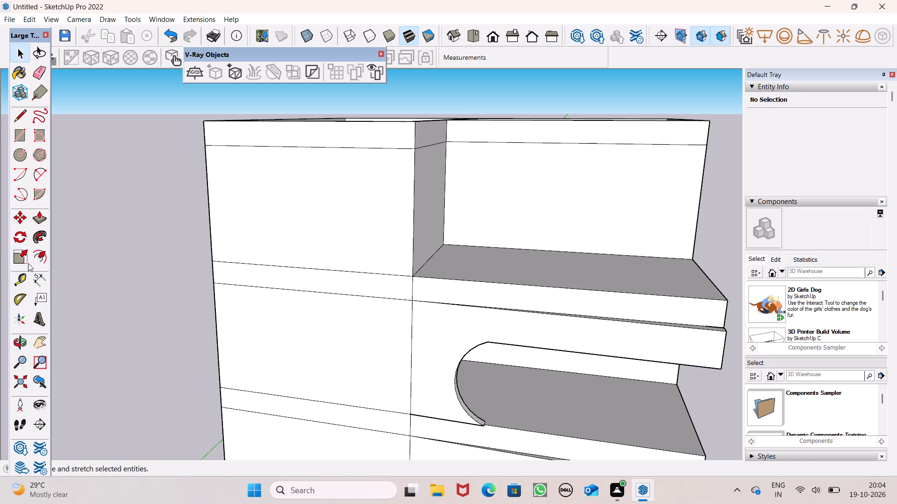
Push/pull the wall-top band above the highest balcony outward 13' 15/16", flush with the front wall.
left_click(46, 219)
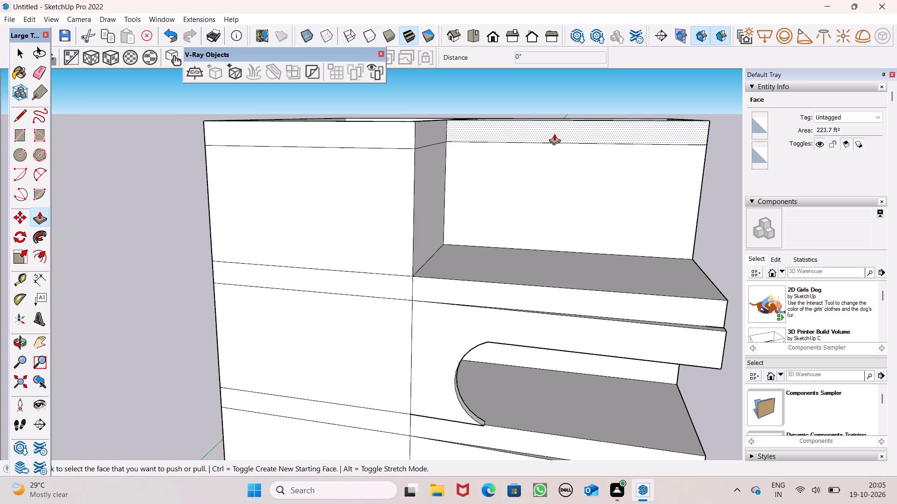
left_click_drag(554, 133, 410, 175)
Push/pull the underside of the projecting roof band downward about 5 9/16".
scroll(406, 197, "down", 3)
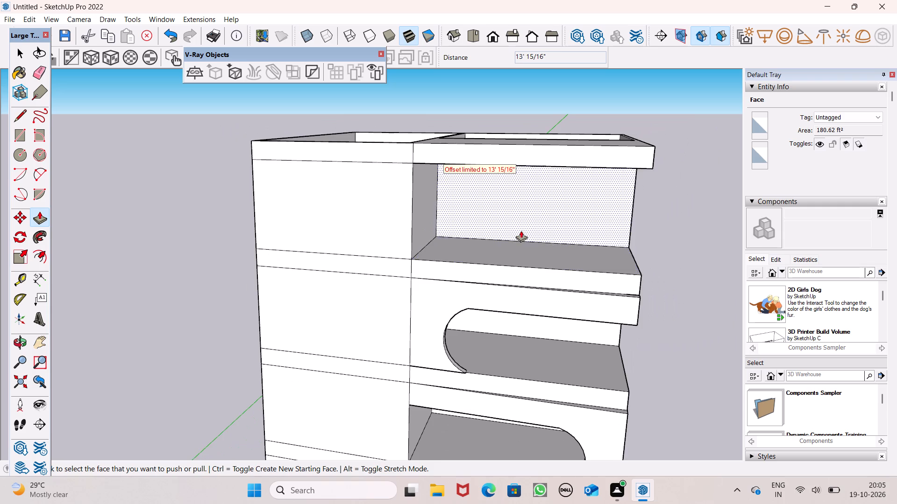
scroll(522, 230, "down", 2)
scroll(578, 270, "down", 3)
middle_click_drag(584, 301, 585, 322)
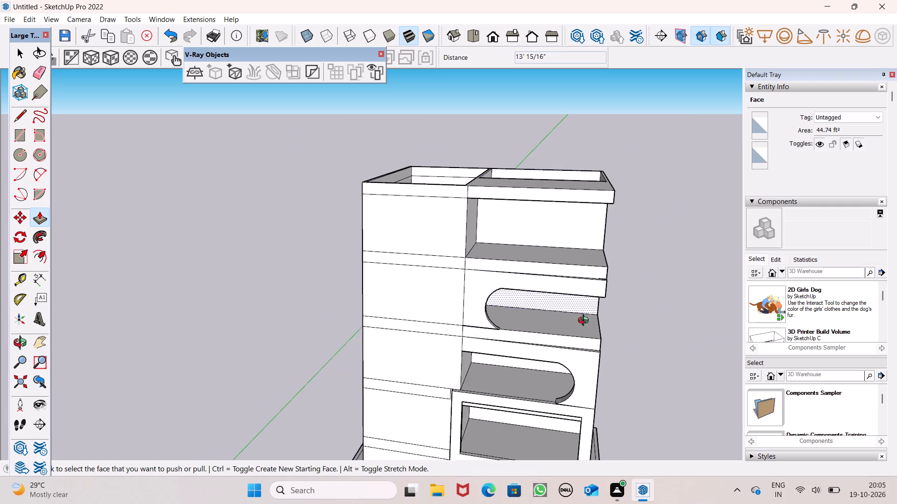
middle_click_drag(585, 322, 560, 297)
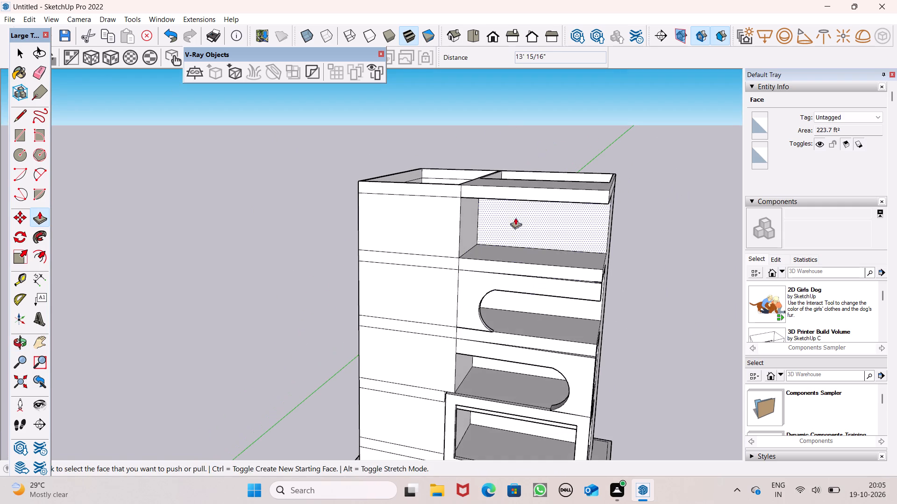
middle_click_drag(513, 211, 562, 203)
middle_click_drag(554, 201, 549, 125)
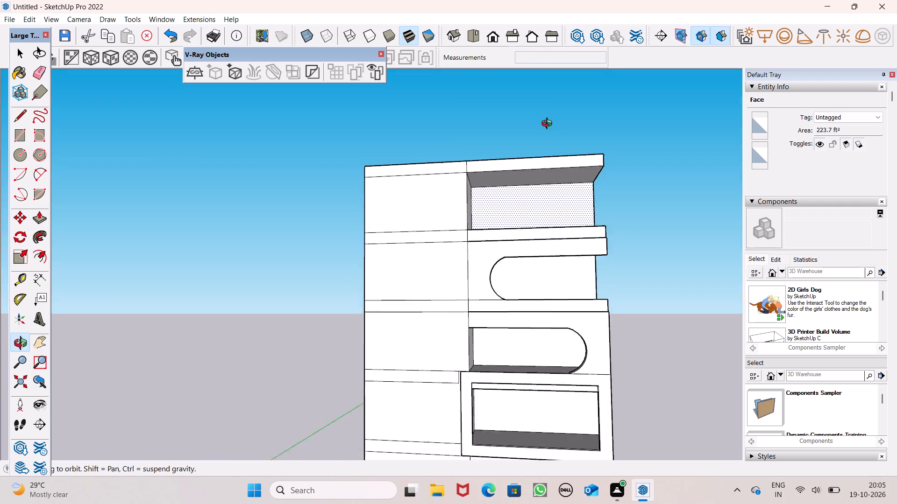
middle_click_drag(549, 125, 548, 122)
scroll(529, 156, "up", 3)
left_click(501, 179)
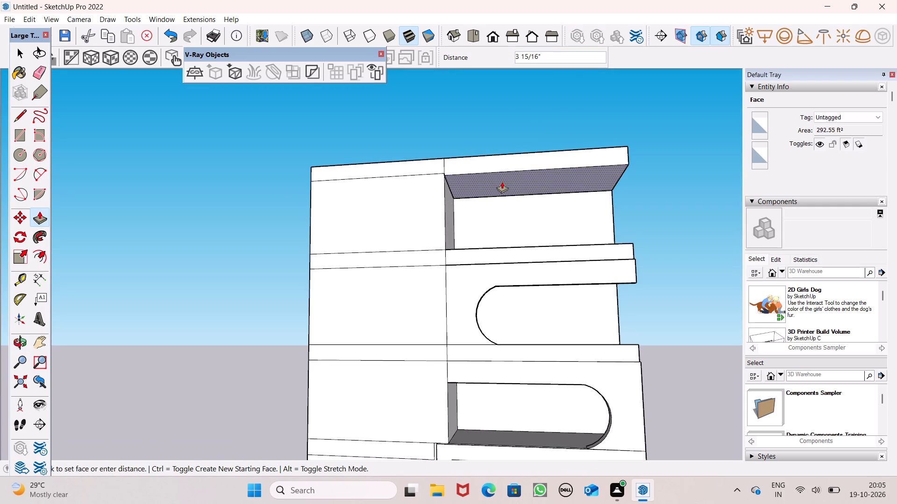
scroll(519, 148, "down", 2)
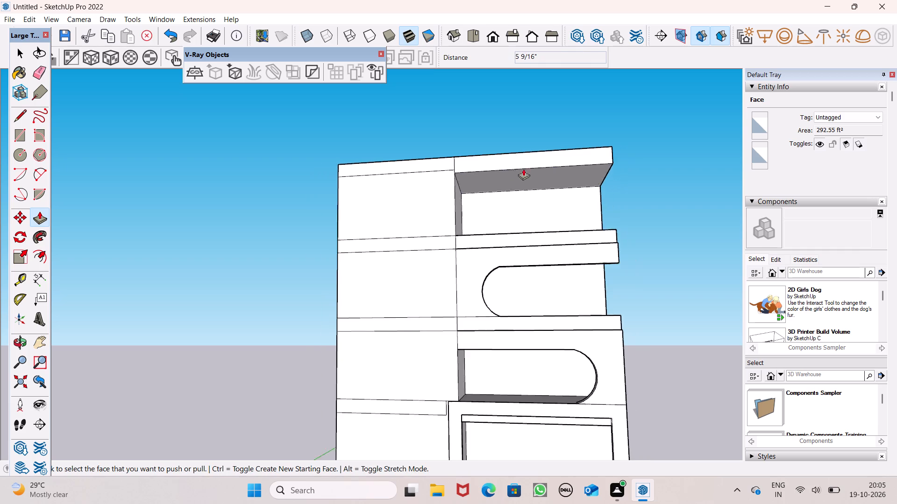
Push/pull the underside of the projecting roof band down by about another 6 1/8".
middle_click_drag(523, 185, 466, 313)
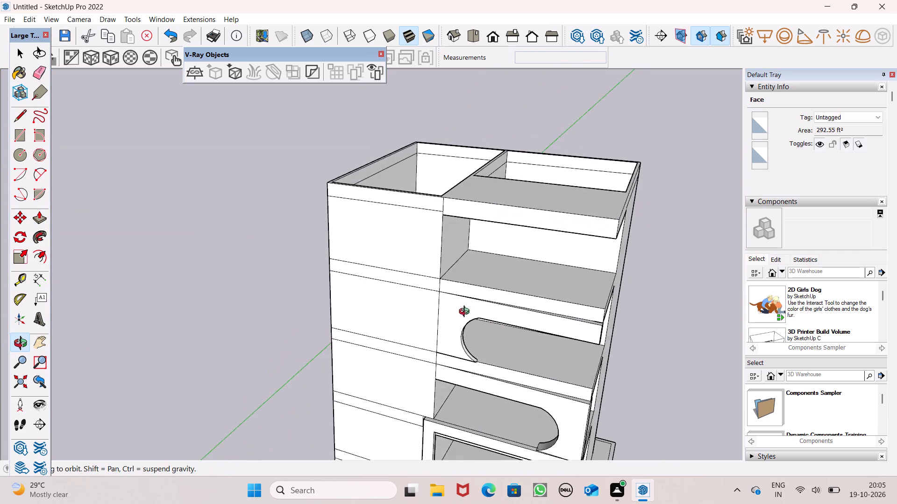
middle_click_drag(466, 313, 338, 286)
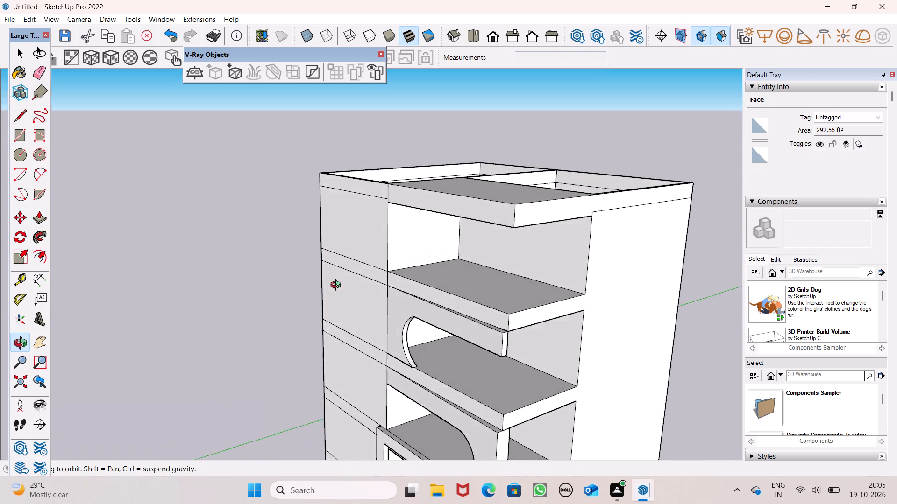
middle_click_drag(338, 286, 551, 281)
scroll(527, 205, "up", 1)
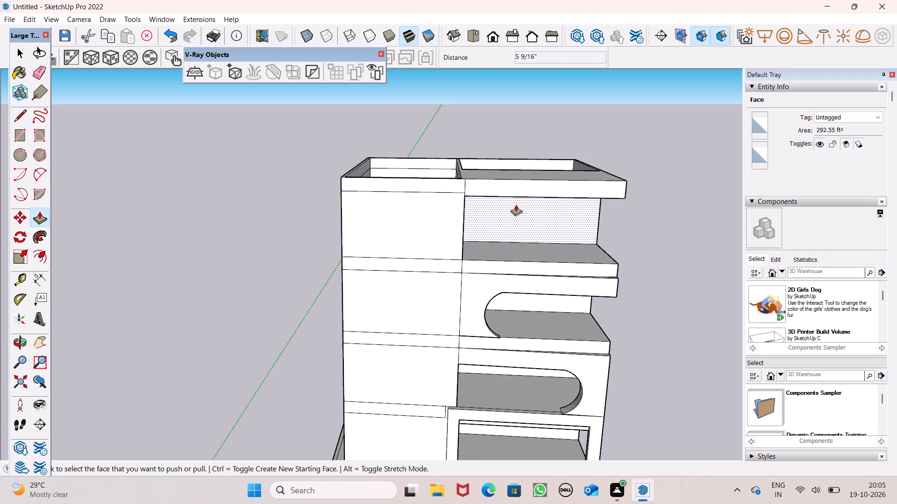
scroll(516, 204, "up", 1)
middle_click_drag(515, 204, 498, 114)
left_click_drag(497, 144, 497, 148)
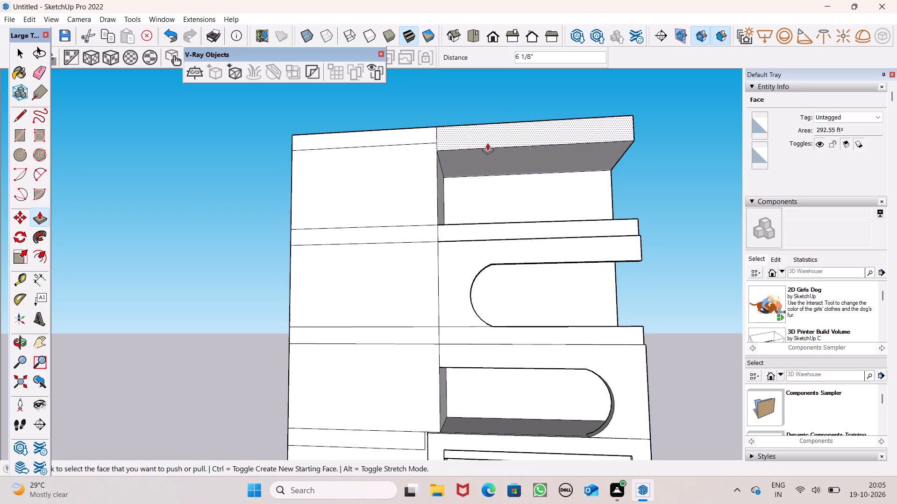
Examine the thickened roof band and its junction with the front wall from below and above.
scroll(484, 147, "down", 4)
middle_click_drag(479, 194, 496, 286)
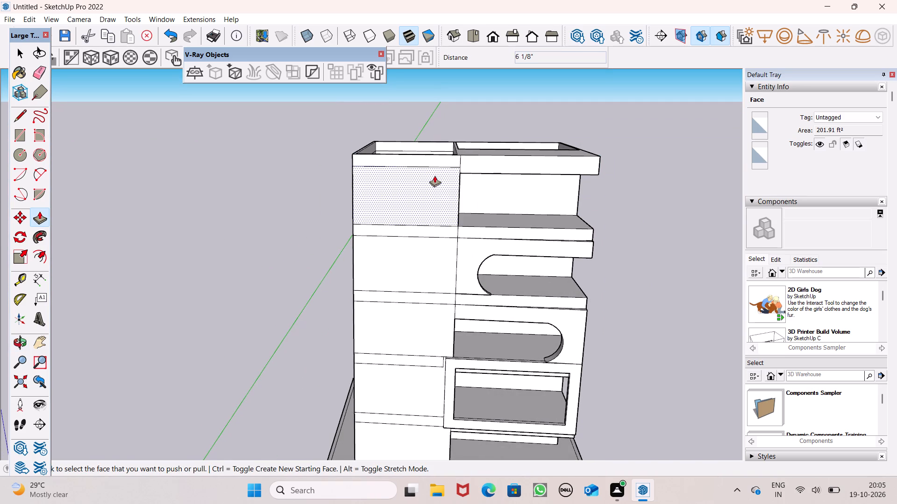
middle_click_drag(515, 184, 508, 134)
scroll(500, 156, "up", 3)
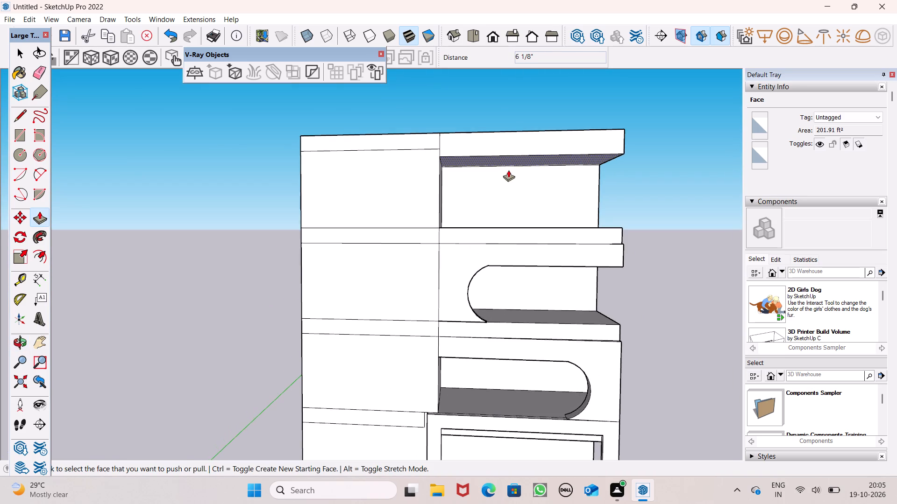
scroll(520, 183, "down", 1)
middle_click_drag(526, 211, 555, 278)
scroll(477, 215, "up", 4)
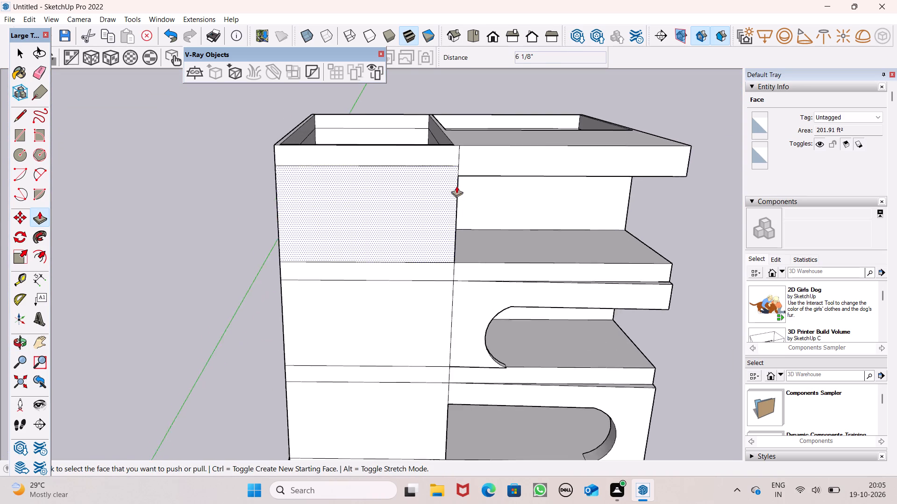
scroll(456, 186, "up", 1)
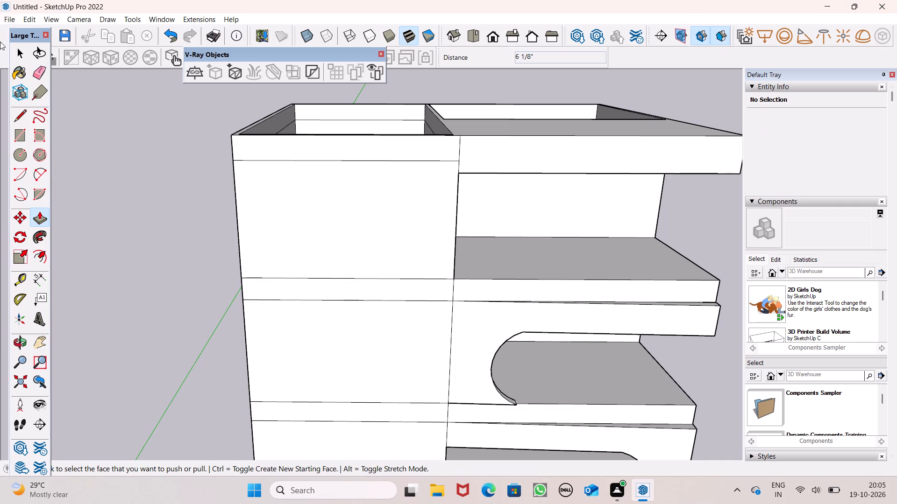
Erase the horizontal line across the top storey's front wall and the vertical seam between that wall and the roof band.
left_click(35, 68)
scroll(380, 157, "up", 2)
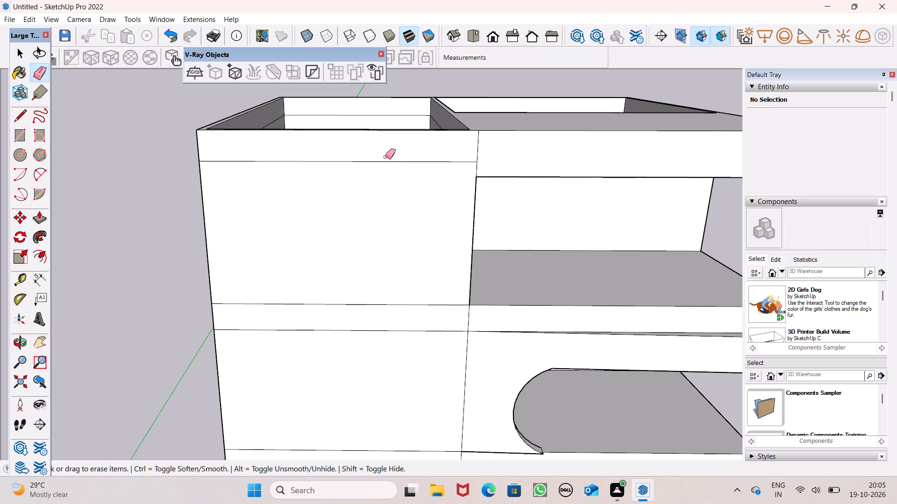
left_click(424, 162)
left_click(483, 156)
left_click(476, 153)
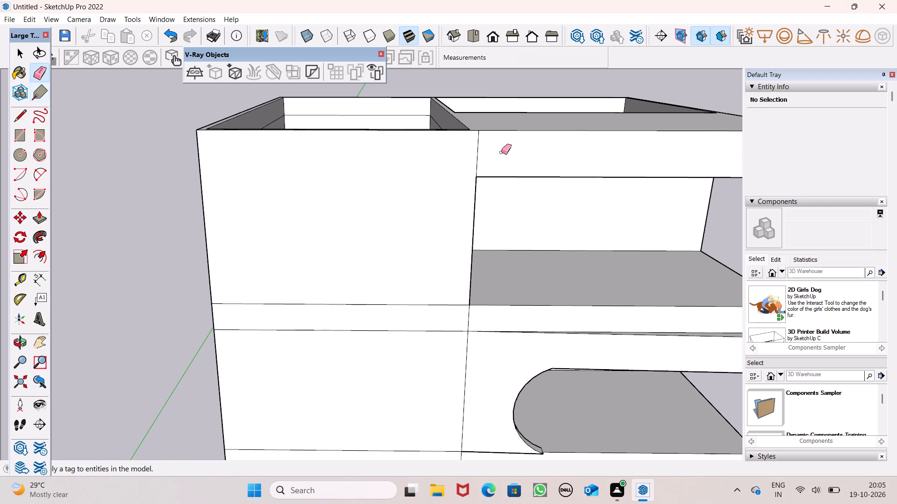
left_click_drag(489, 156, 482, 160)
left_click_drag(482, 158, 472, 158)
scroll(327, 155, "down", 2)
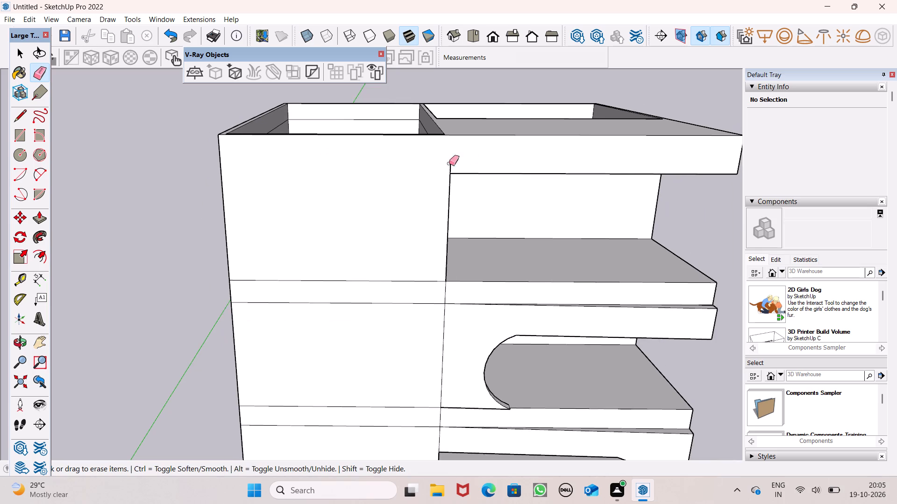
scroll(465, 161, "up", 5)
left_click_drag(445, 166, 425, 174)
Draw a horizontal line about 24' long across the roof band's front face, from its outer end into the front wall.
scroll(344, 156, "down", 4)
middle_click_drag(370, 180, 348, 177)
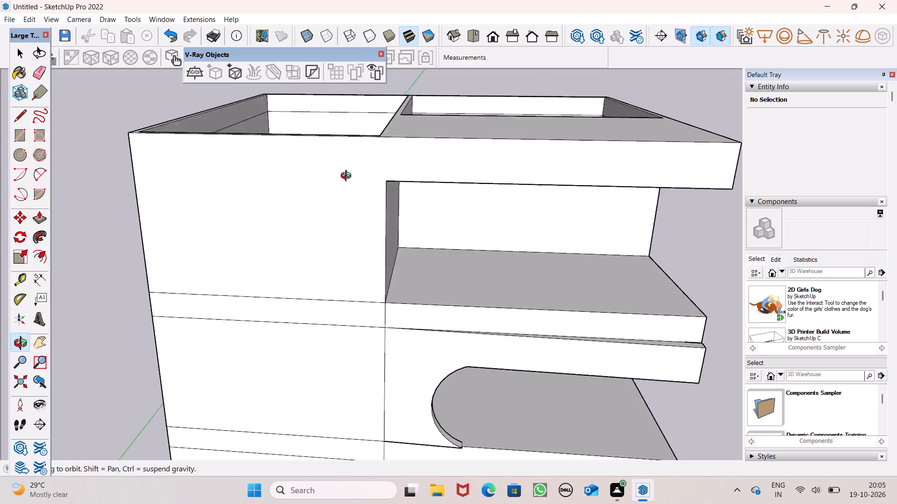
middle_click_drag(348, 177, 353, 132)
scroll(314, 158, "down", 4)
middle_click_drag(310, 178, 310, 231)
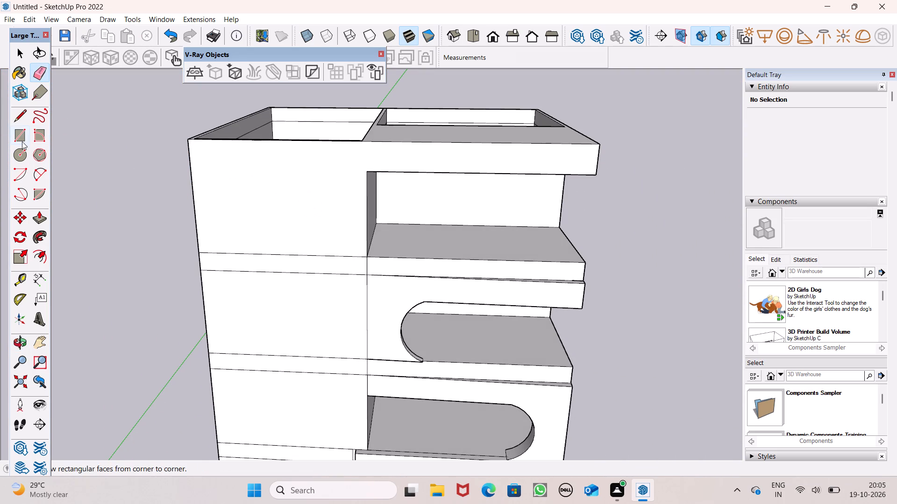
left_click(20, 121)
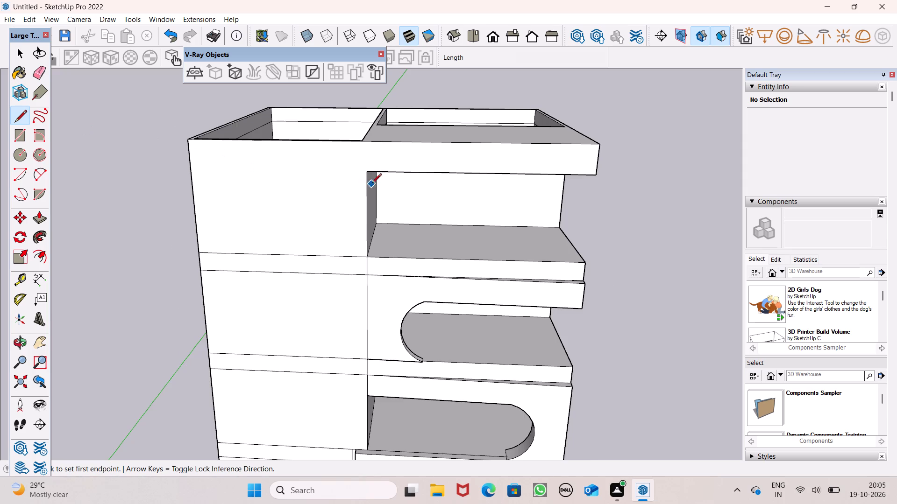
scroll(380, 184, "up", 1)
scroll(572, 168, "up", 2)
scroll(619, 154, "up", 1)
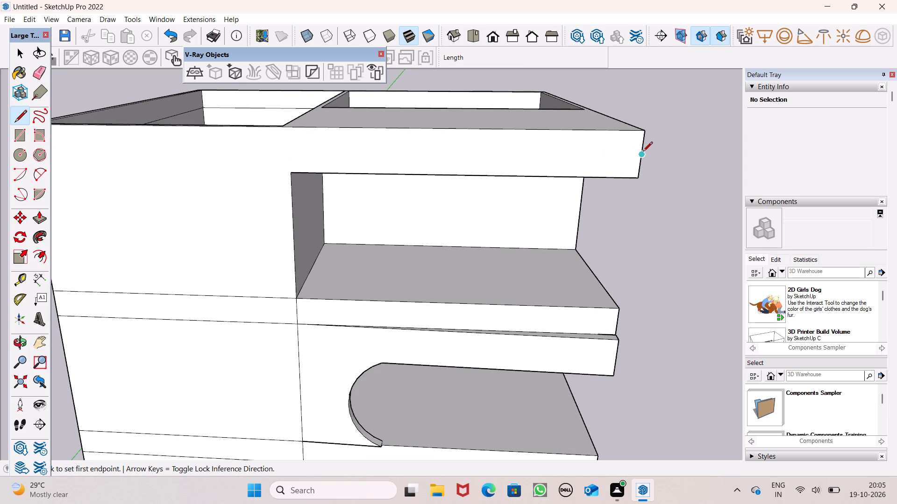
left_click(643, 152)
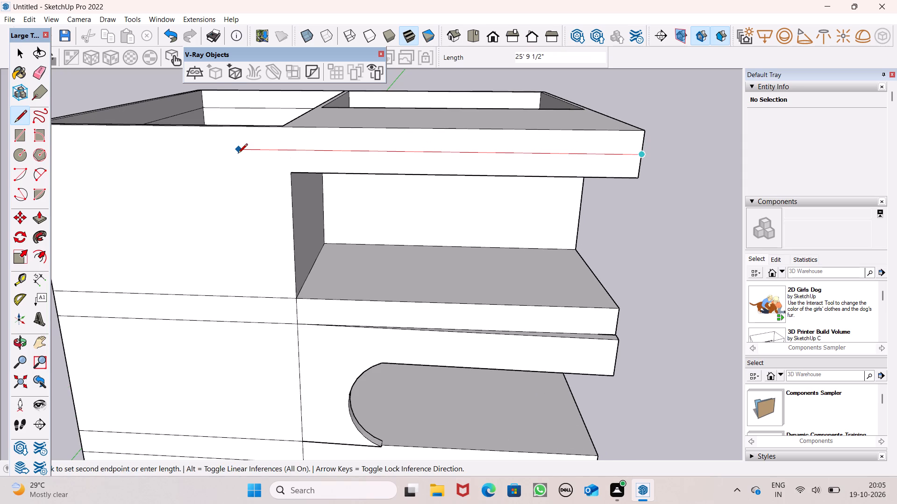
left_click(265, 152)
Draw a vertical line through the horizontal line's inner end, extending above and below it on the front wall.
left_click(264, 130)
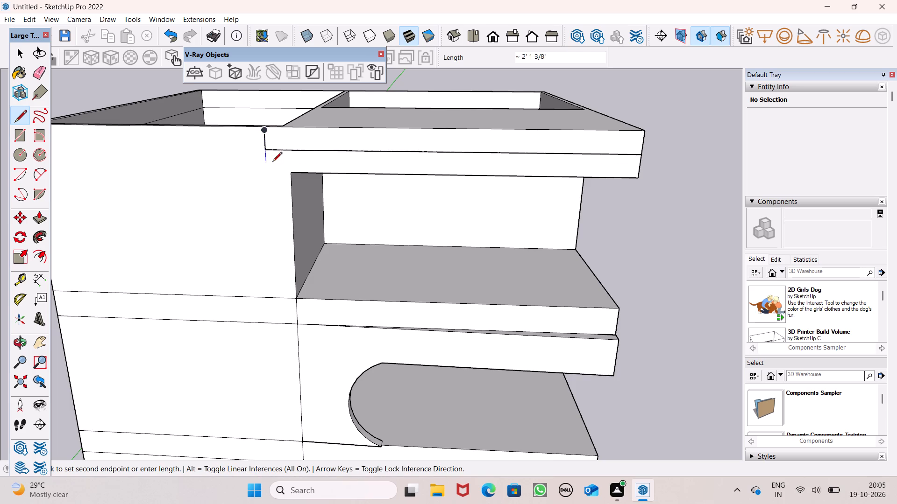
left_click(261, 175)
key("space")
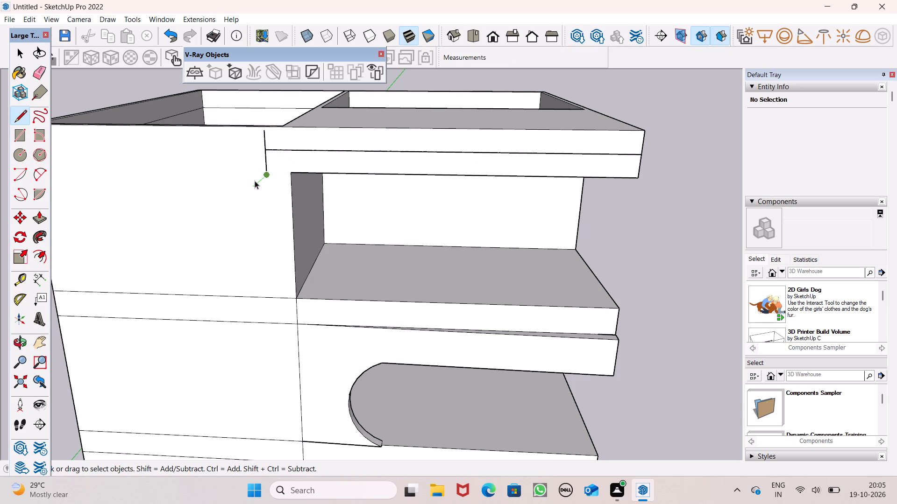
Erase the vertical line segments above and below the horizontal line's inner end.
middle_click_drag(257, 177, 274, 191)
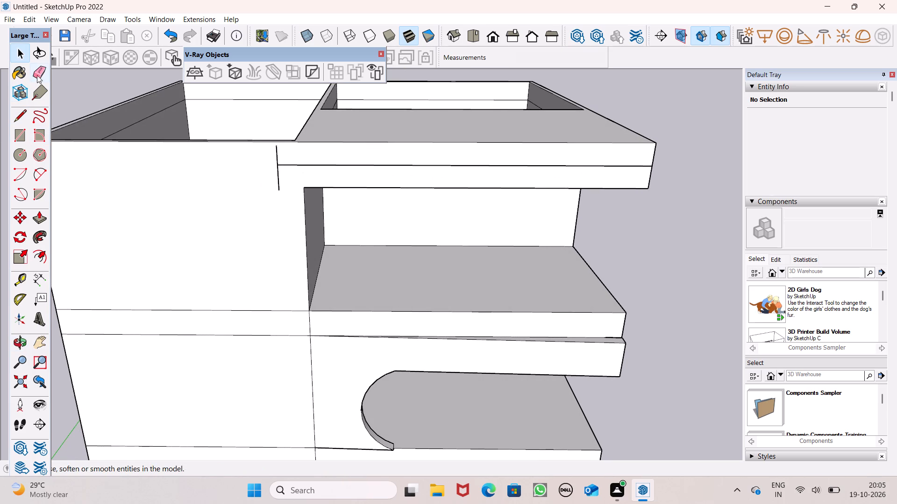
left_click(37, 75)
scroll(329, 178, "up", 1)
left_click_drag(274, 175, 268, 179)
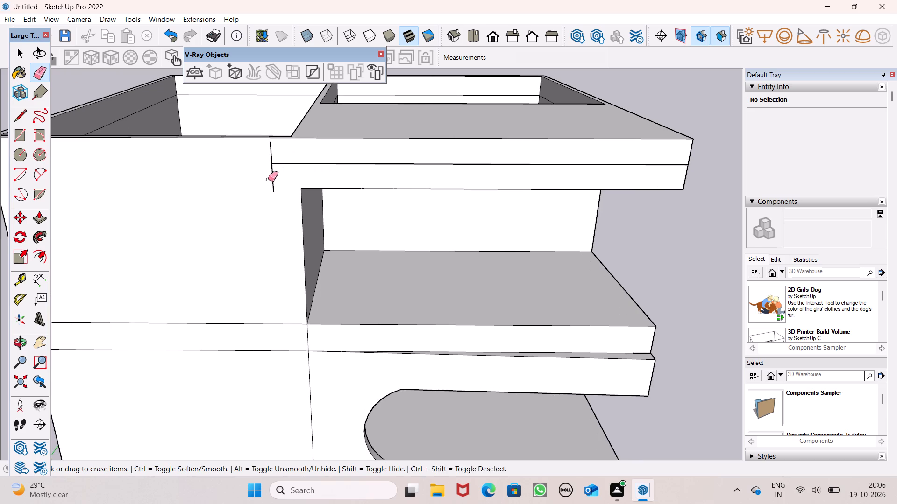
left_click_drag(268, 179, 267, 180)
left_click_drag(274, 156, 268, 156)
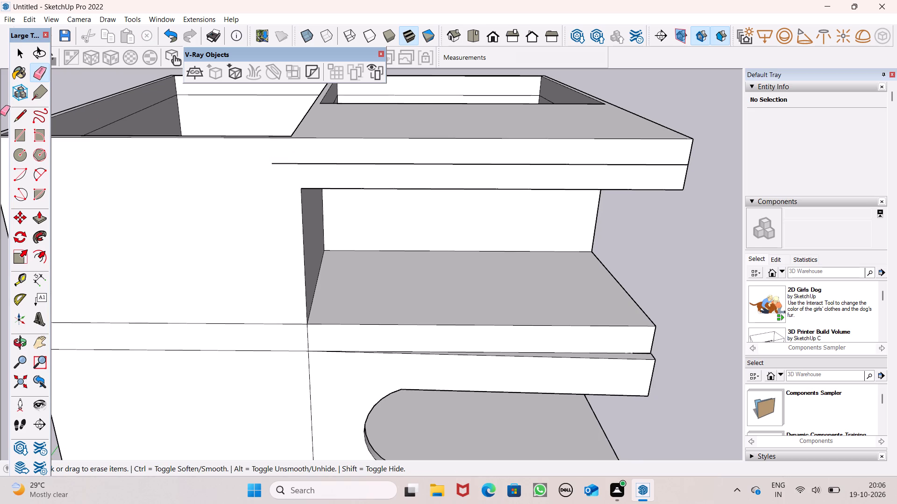
Draw a line about 1' 5 7/8" long from the horizontal line's inner end up to the wall's top edge.
left_click(19, 117)
scroll(308, 181, "up", 6)
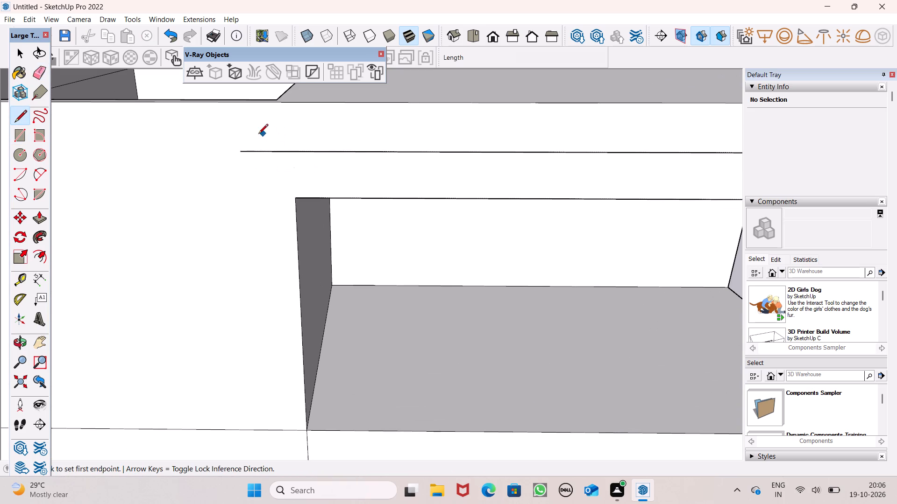
left_click(242, 150)
left_click(242, 105)
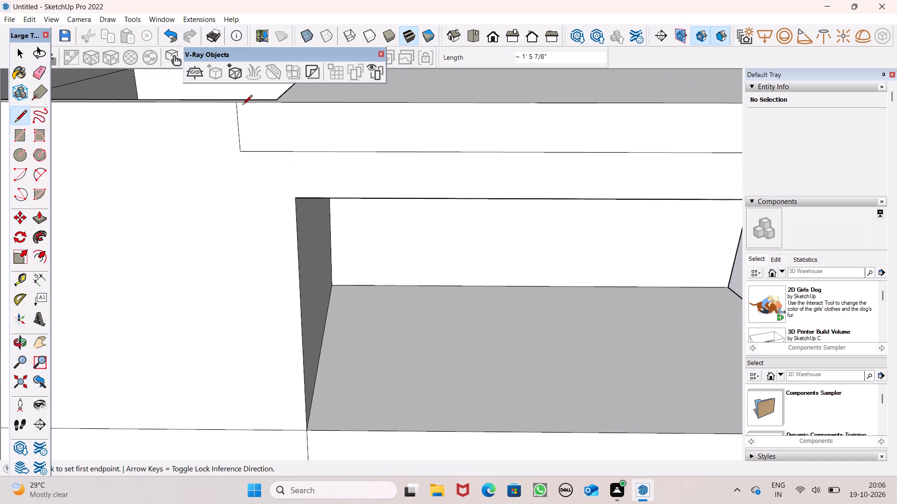
Push/pull the outlined upper strip of the roof band outward about 1' 1 1/2", undoing any extra pull on the wall face.
scroll(200, 159, "down", 5)
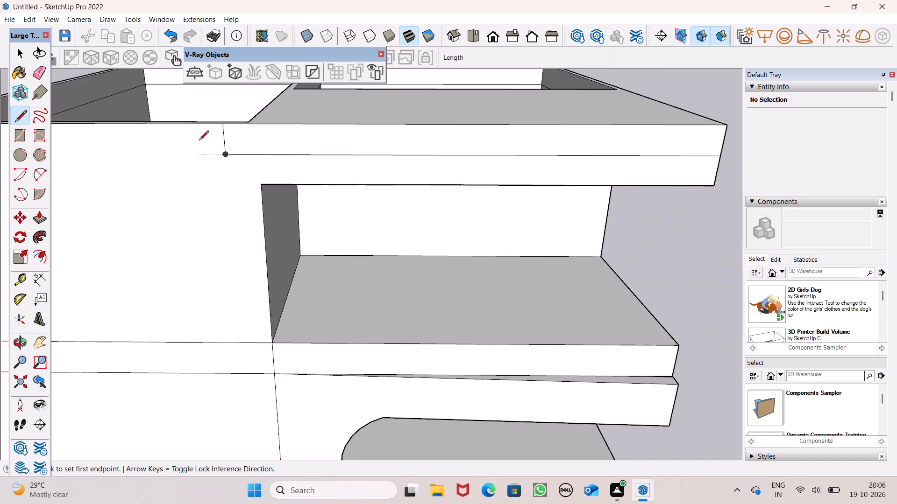
scroll(199, 141, "down", 4)
scroll(245, 149, "down", 3)
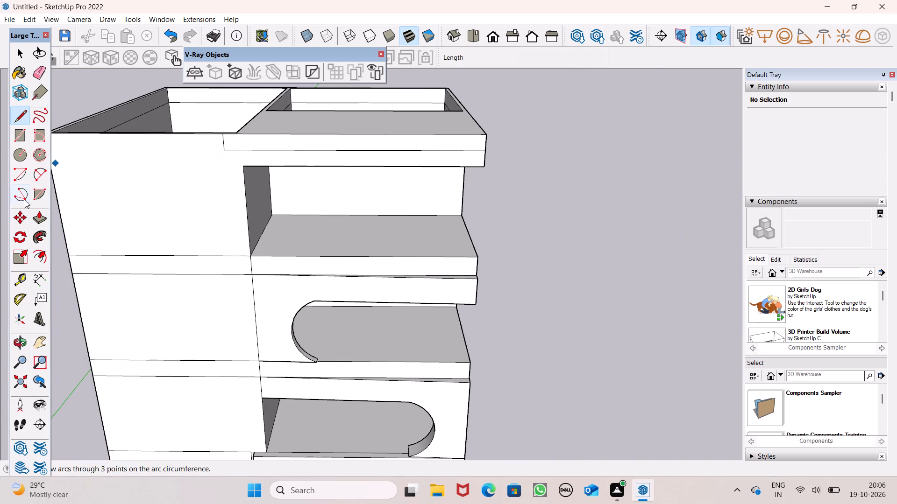
left_click(45, 221)
middle_click_drag(332, 230, 472, 295)
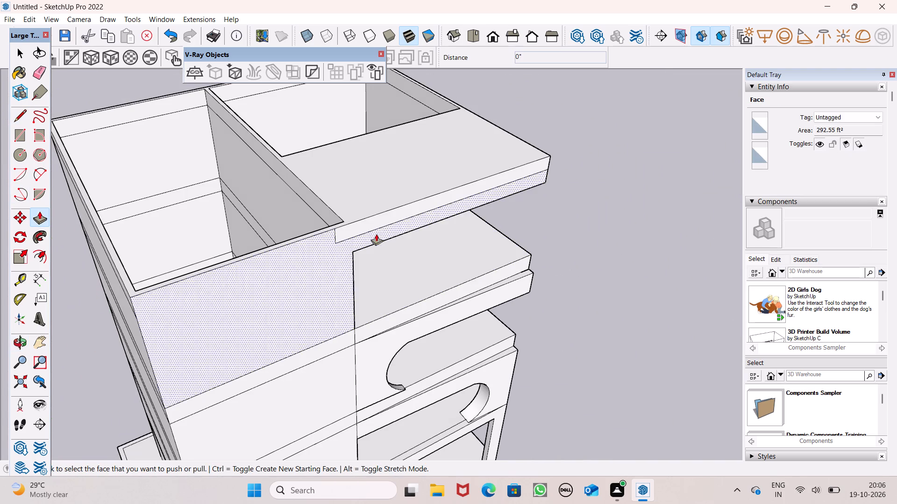
left_click_drag(371, 227, 380, 248)
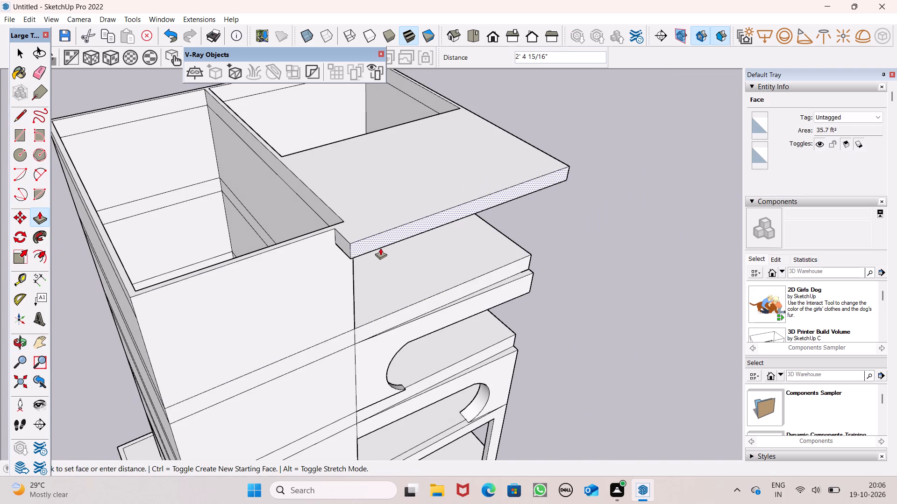
left_click_drag(380, 248, 369, 244)
left_click(369, 244)
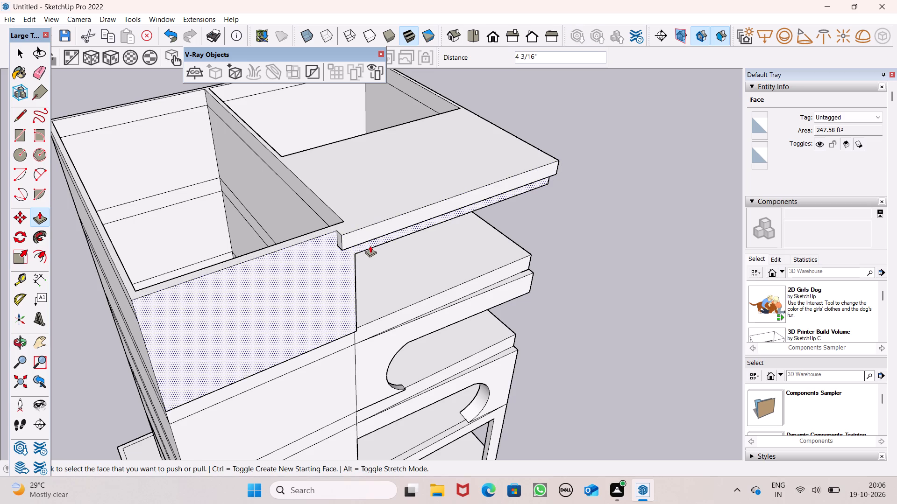
key("ctrl+z")
Draw a horizontal line along the front face of the floor band below the top storey's opening, from the wall seam to its outer end.
middle_click_drag(377, 279, 340, 168)
scroll(339, 200, "down", 1)
middle_click_drag(411, 240, 411, 240)
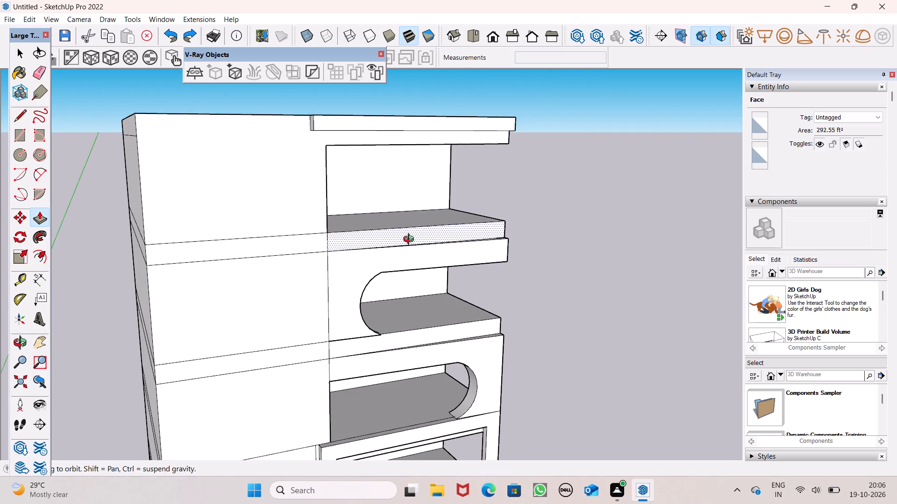
middle_click_drag(411, 240, 205, 252)
middle_click_drag(233, 239, 285, 291)
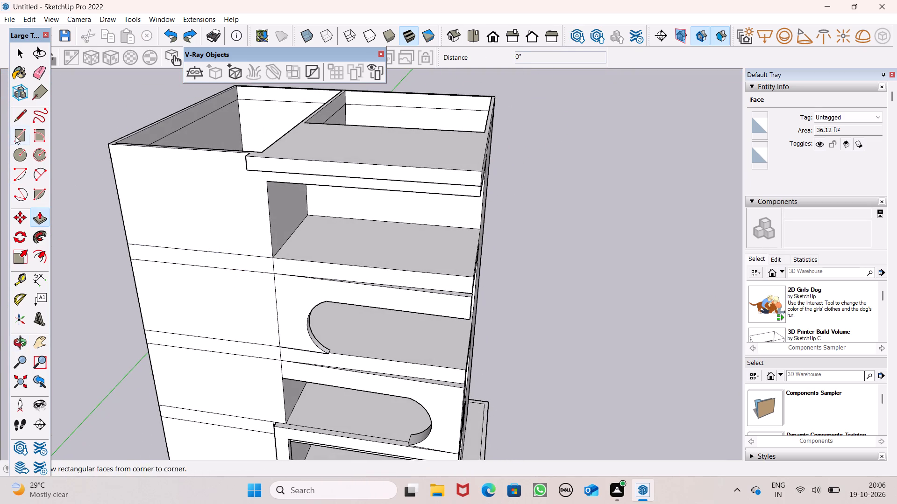
left_click(22, 117)
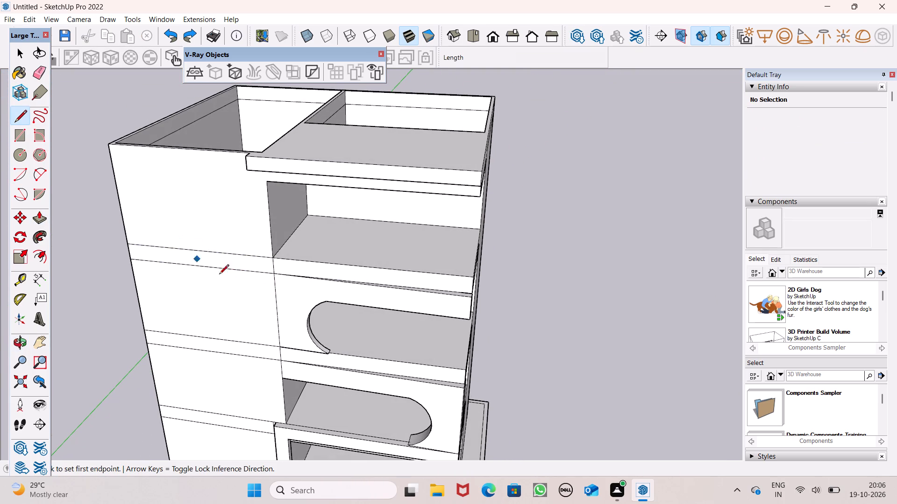
scroll(291, 285, "up", 4)
middle_click_drag(289, 281, 326, 245)
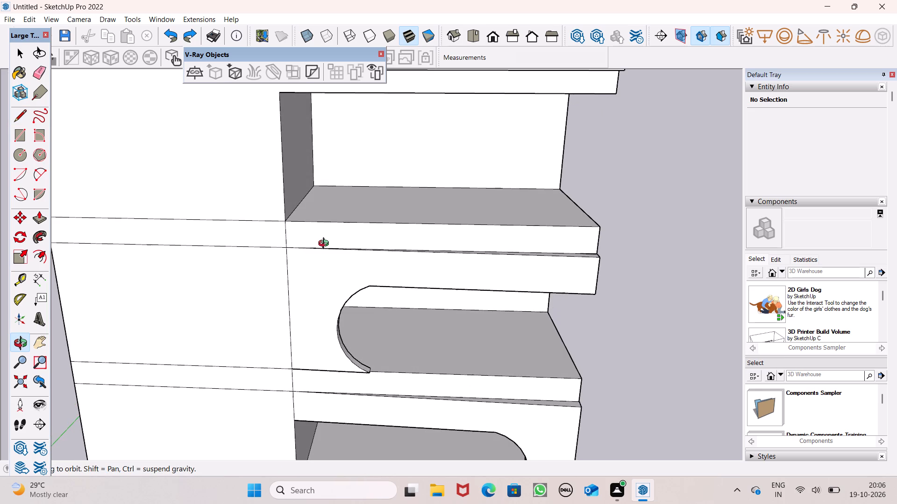
middle_click_drag(326, 245, 314, 236)
scroll(277, 225, "up", 6)
left_click(281, 224)
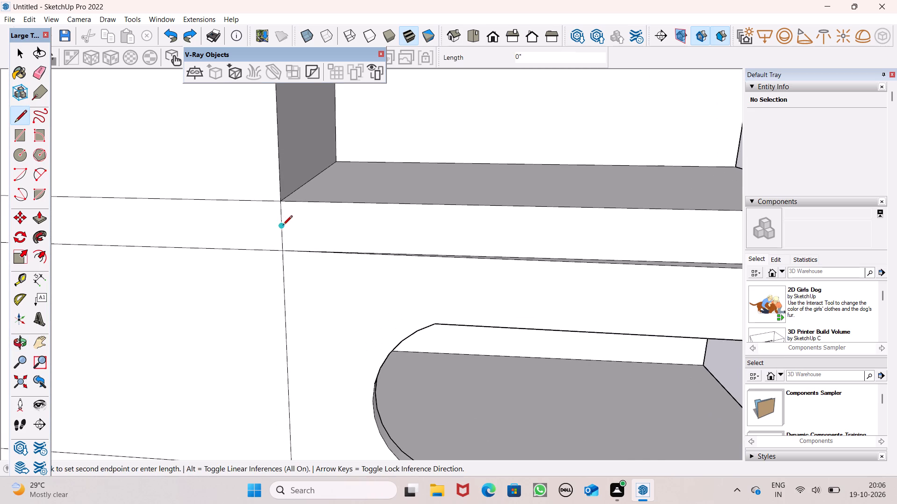
scroll(283, 232, "down", 4)
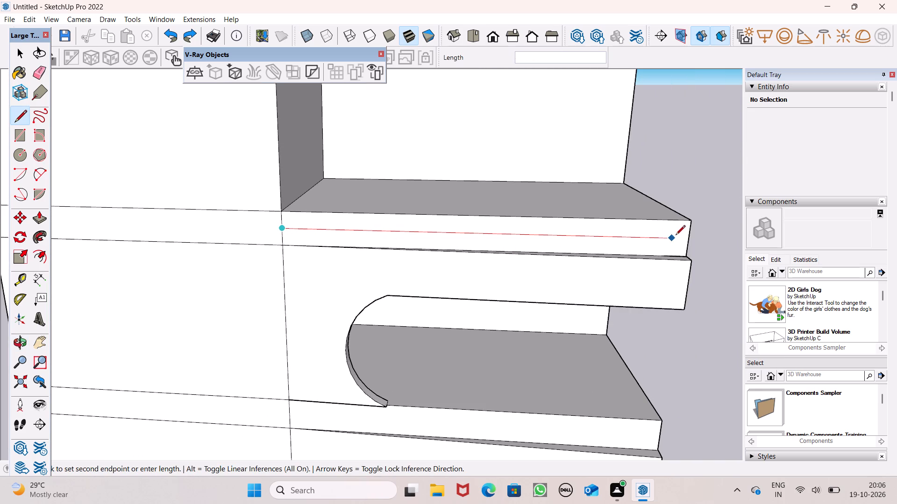
left_click(687, 236)
key("space")
Push/pull the upper strip of the top storey's floor band outward about 11 11/16".
scroll(413, 231, "down", 4)
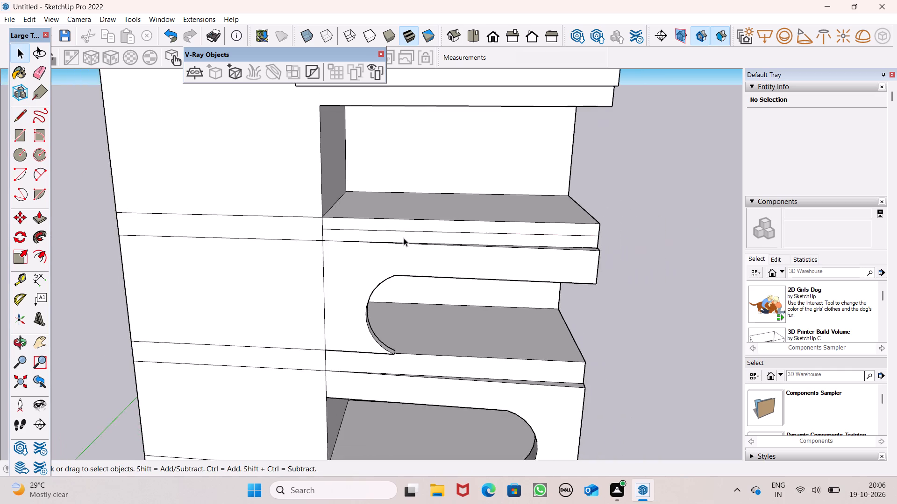
middle_click_drag(397, 246, 476, 271)
scroll(476, 271, "up", 1)
left_click(41, 214)
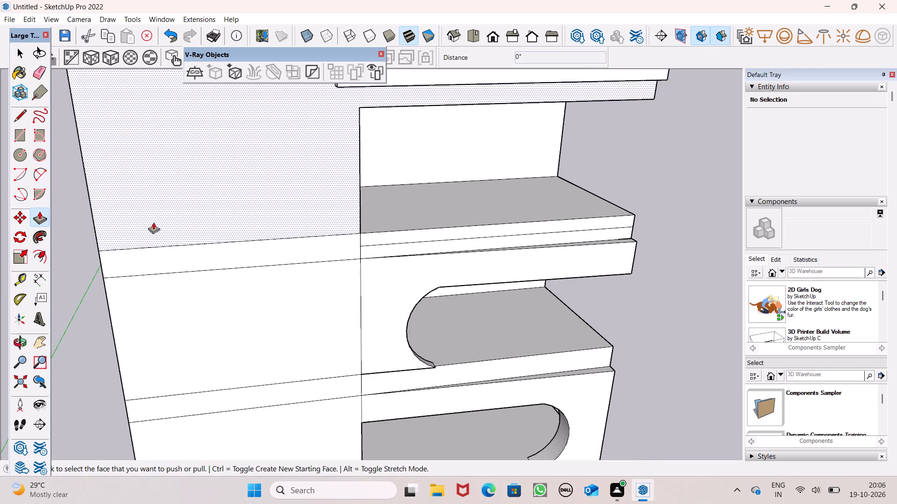
scroll(176, 224, "down", 1)
middle_click_drag(241, 277, 349, 358)
scroll(458, 288, "up", 4)
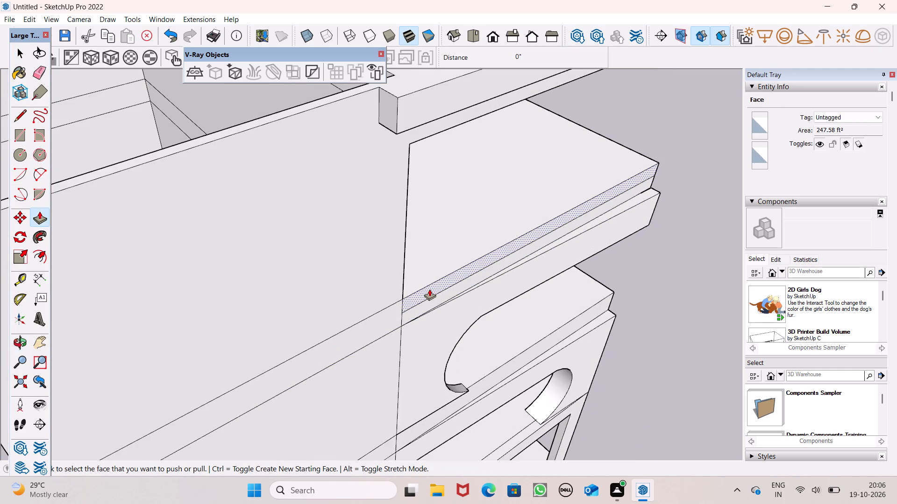
left_click_drag(429, 289, 440, 294)
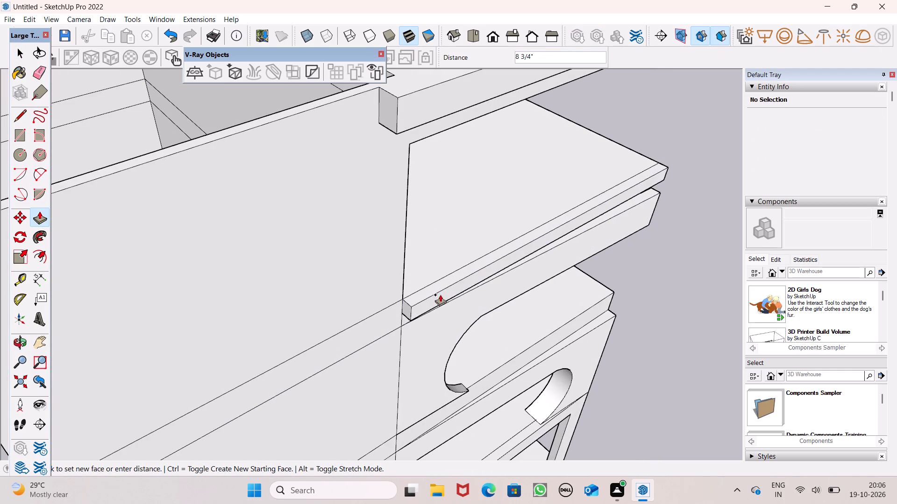
left_click_drag(440, 294, 444, 296)
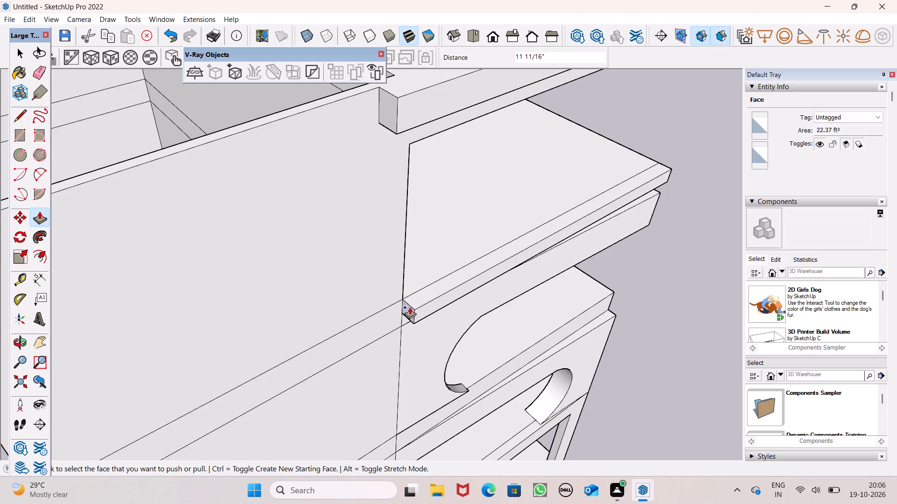
Draw a 1' 1 1/2" line across the underside of the projecting roof strip, near its inner end by the opening's corner.
middle_click_drag(404, 302, 298, 206)
scroll(236, 277, "down", 6)
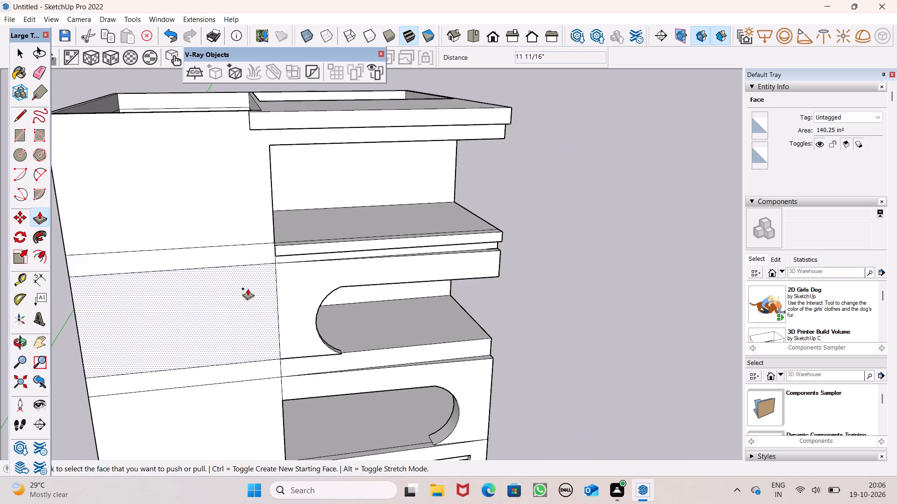
scroll(248, 288, "down", 6)
middle_click_drag(255, 255, 243, 117)
scroll(271, 105, "up", 10)
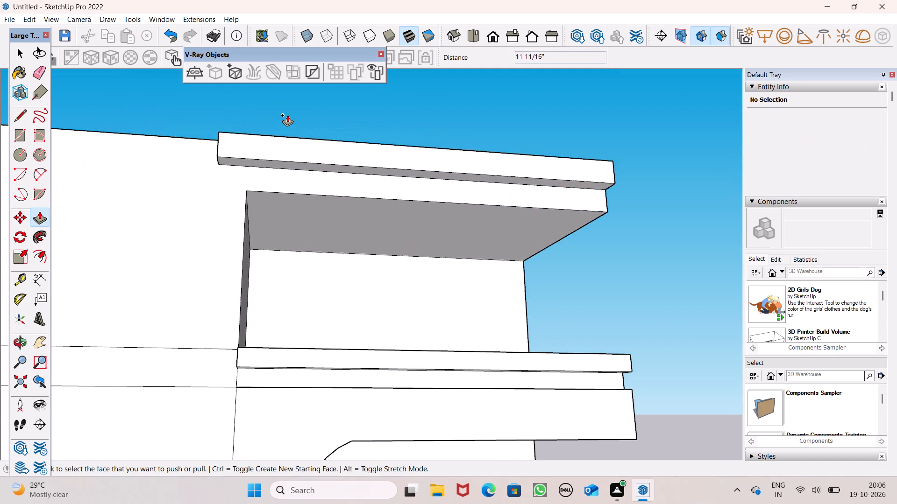
scroll(287, 115, "up", 1)
middle_click_drag(284, 133, 263, 105)
left_click(24, 112)
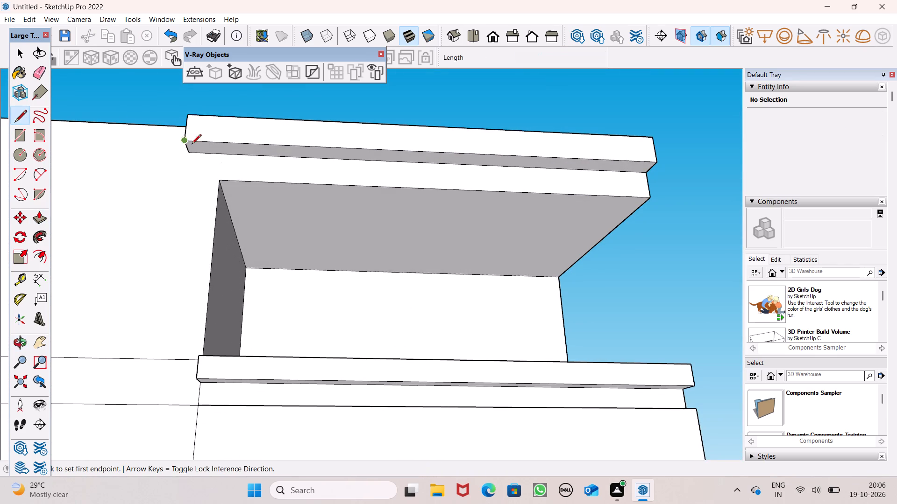
left_click(241, 144)
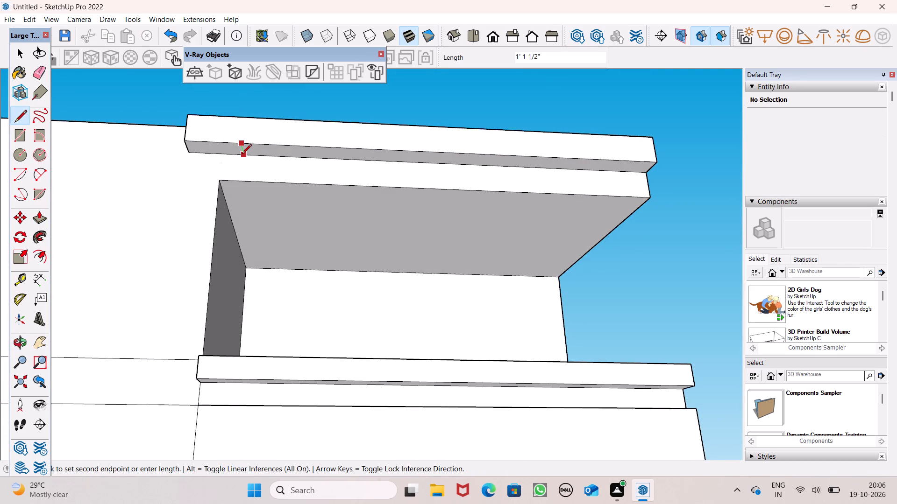
left_click(242, 154)
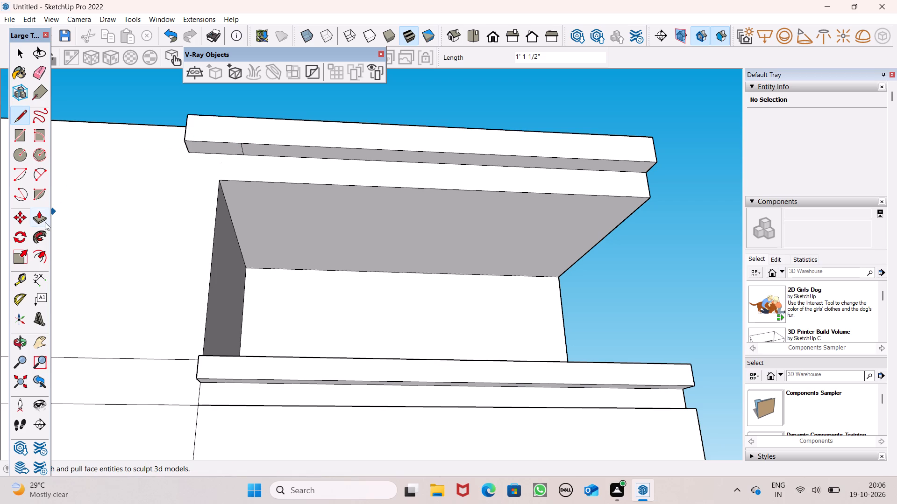
Push/pull the marked inner-end underside of the roof strip down about 1' 5 7/8", then a further 9', forming a vertical post.
left_click(45, 221)
left_click_drag(224, 151, 226, 236)
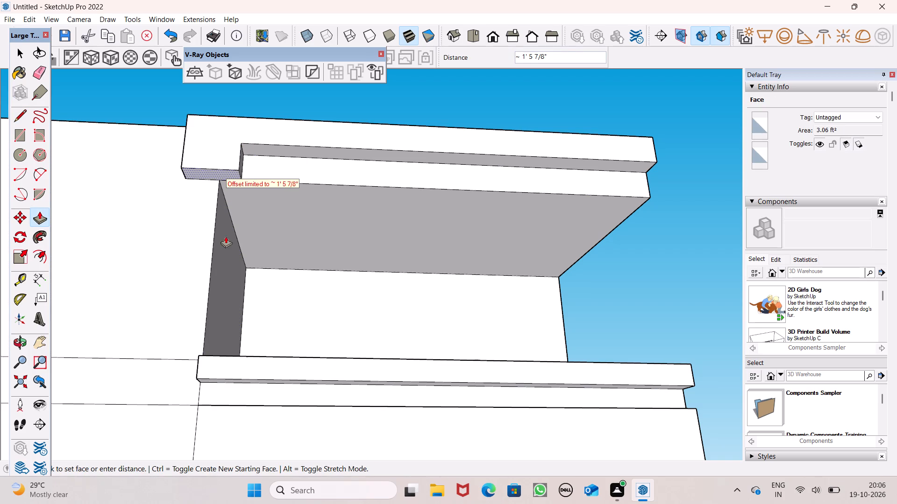
left_click_drag(226, 236, 223, 245)
left_click_drag(211, 170, 215, 305)
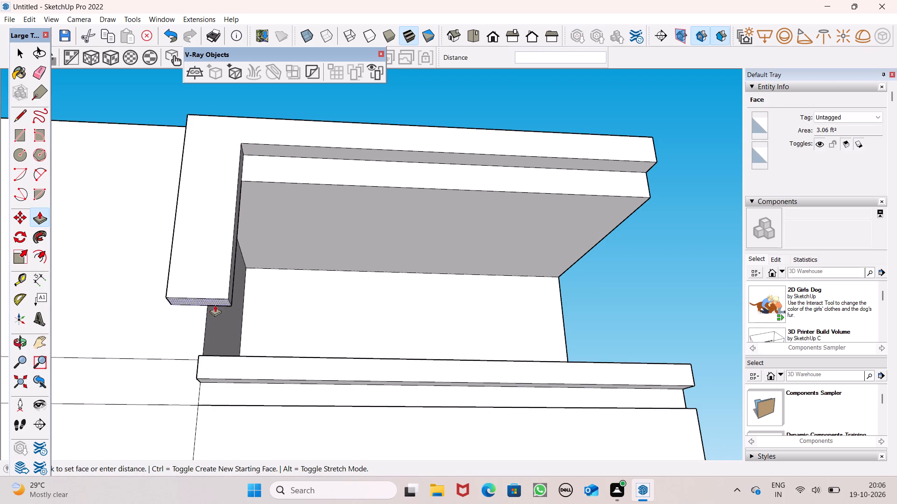
left_click_drag(215, 305, 214, 356)
scroll(229, 281, "down", 3)
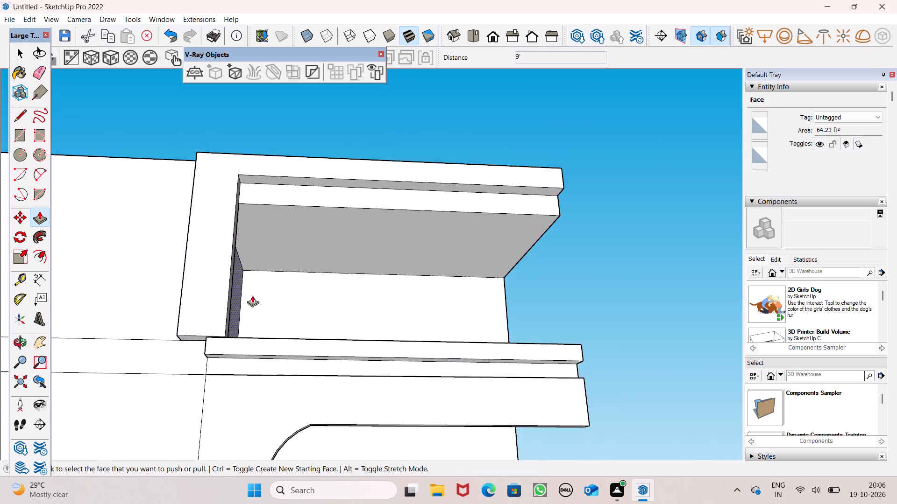
Push/pull the post's opening-side face about 4 11/16" into the opening and its outer side face inward about 1' 5/8".
middle_click_drag(252, 303, 235, 364)
middle_click_drag(232, 369, 176, 395)
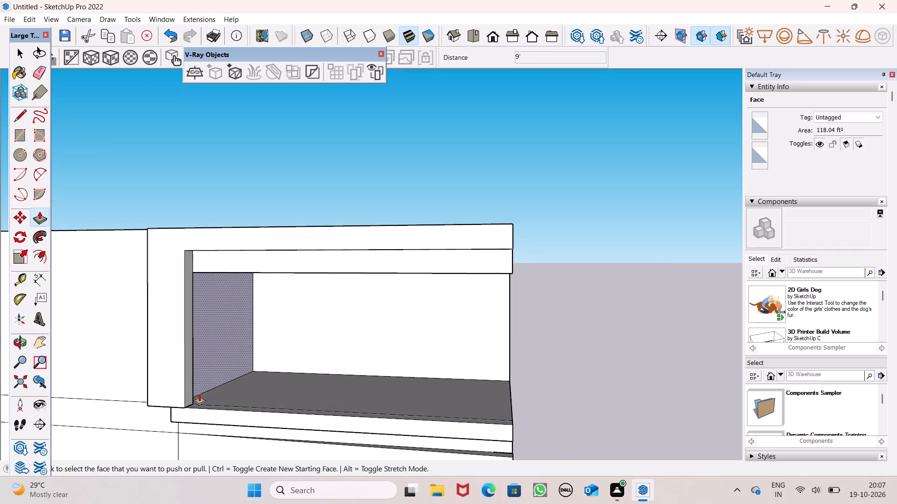
scroll(192, 393, "up", 5)
left_click_drag(187, 393, 196, 393)
scroll(219, 347, "down", 4)
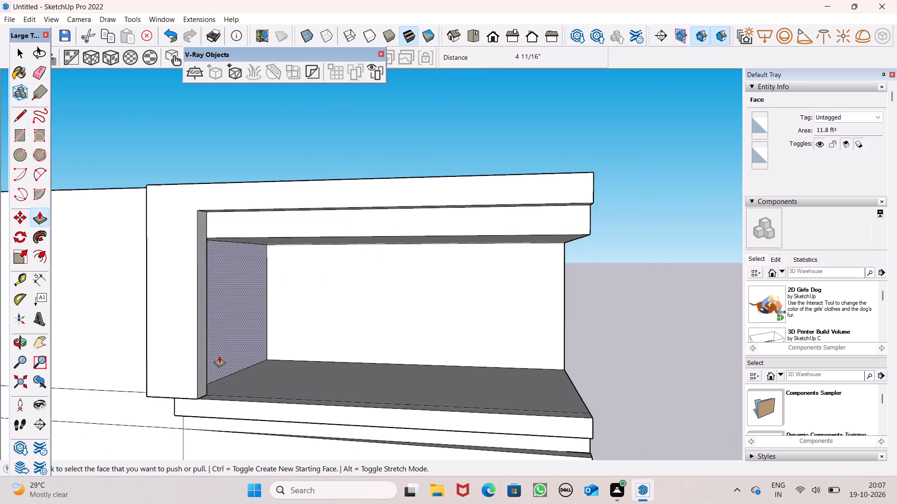
middle_click_drag(203, 361, 433, 320)
left_click_drag(435, 329, 442, 334)
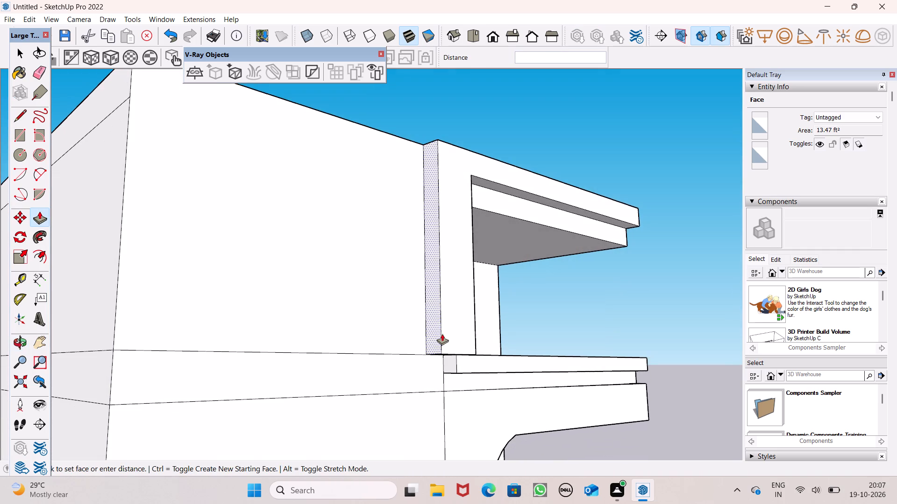
left_click_drag(442, 334, 448, 335)
Push/pull the inner end of the projecting floor-band strip about 7", in line with the post's outer side.
middle_click_drag(459, 364, 437, 309)
scroll(434, 309, "up", 5)
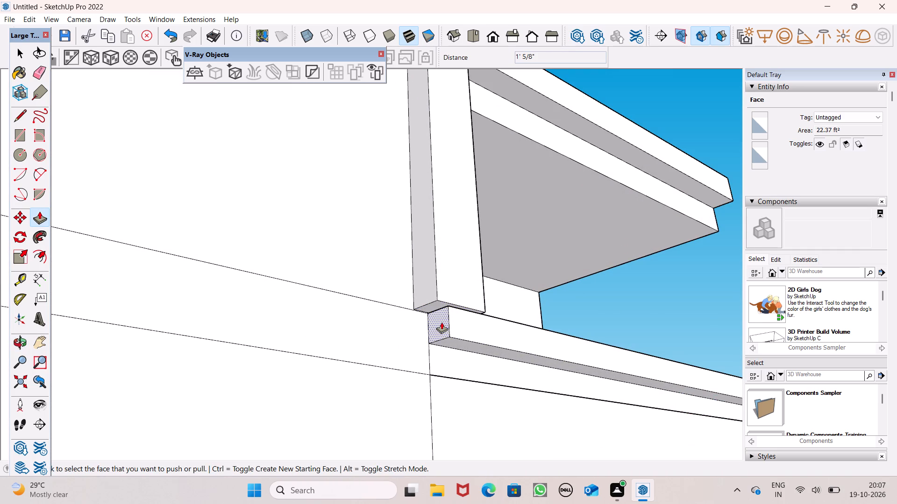
left_click_drag(441, 322, 434, 294)
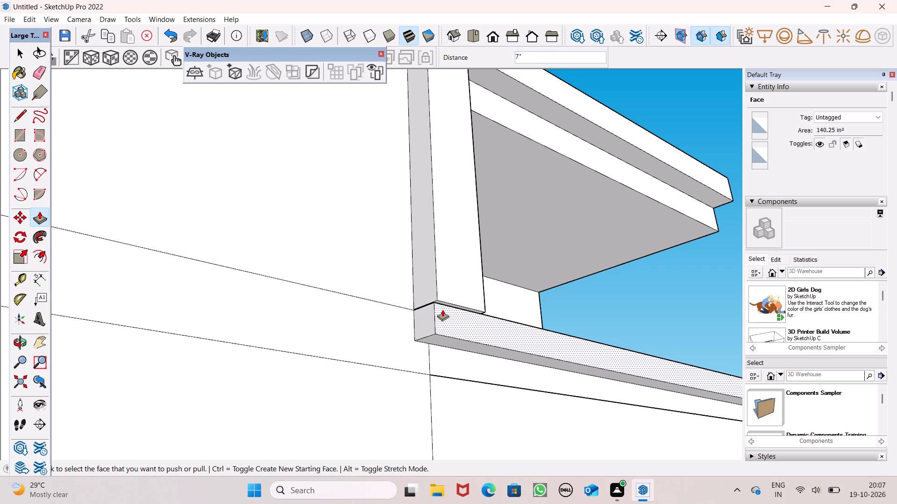
Push the post's front face back 1 13/16" flush with the floor-band strip, and extend its underside 5/16" down to the strip.
scroll(446, 309, "up", 7)
left_click_drag(456, 280, 449, 304)
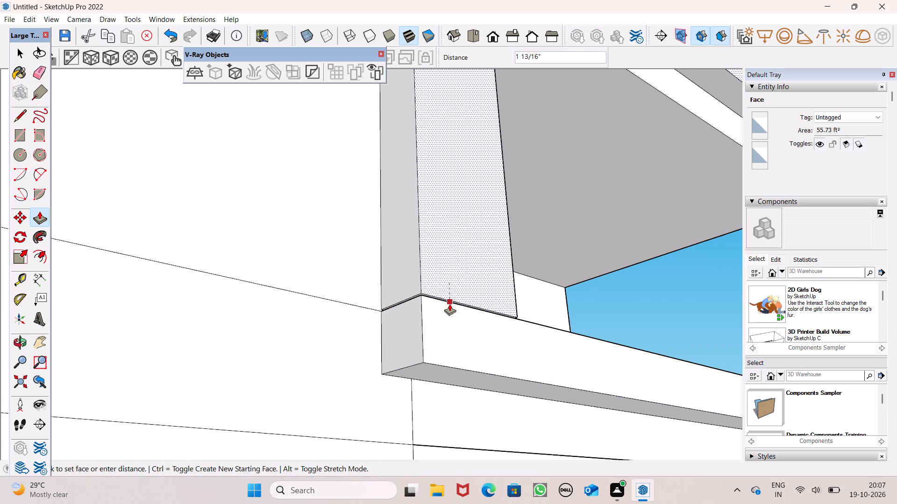
left_click_drag(449, 304, 448, 306)
middle_click_drag(412, 327, 440, 338)
scroll(440, 332, "up", 7)
scroll(409, 284, "up", 2)
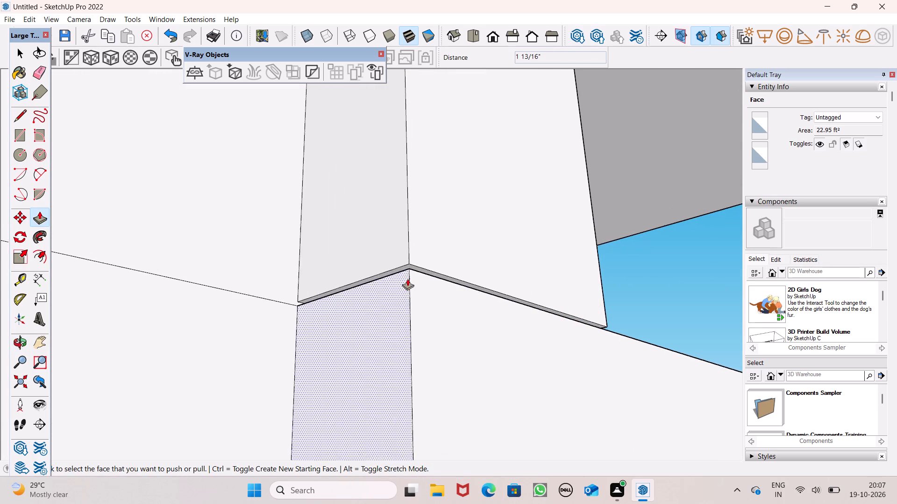
scroll(407, 279, "up", 7)
left_click_drag(412, 262, 413, 276)
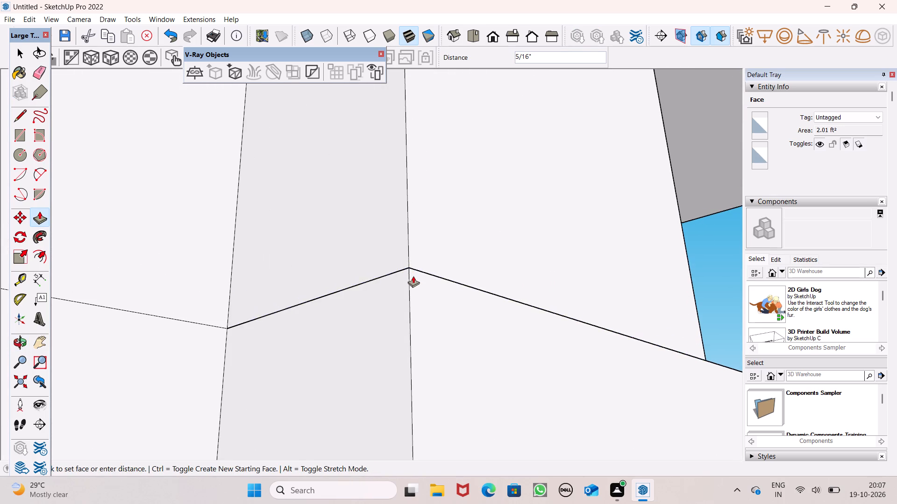
left_click_drag(413, 276, 413, 276)
Draw an 11 11/16" line across the top of the projecting floor-band strip, near its outer end.
scroll(385, 240, "down", 7)
scroll(364, 241, "down", 20)
scroll(364, 241, "down", 3)
middle_click_drag(329, 262, 130, 436)
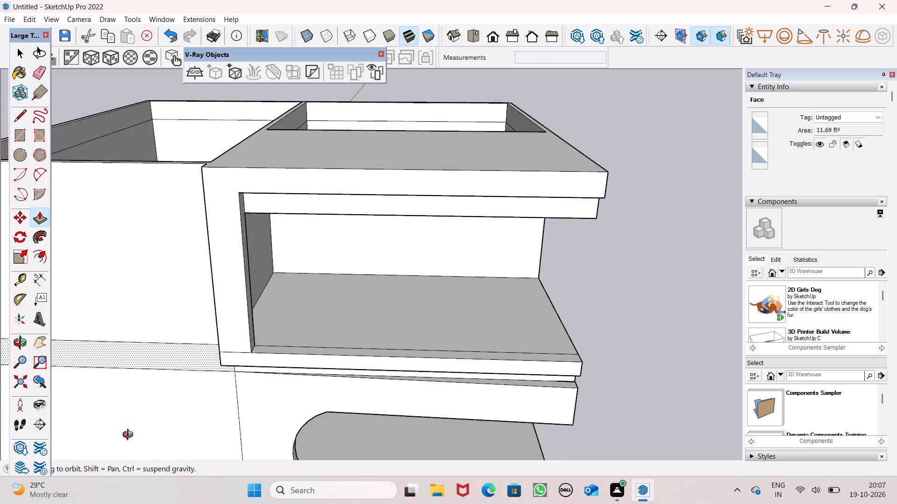
middle_click_drag(130, 436, 128, 435)
scroll(143, 376, "down", 4)
middle_click_drag(360, 397, 348, 340)
scroll(448, 357, "up", 2)
middle_click_drag(446, 352, 362, 423)
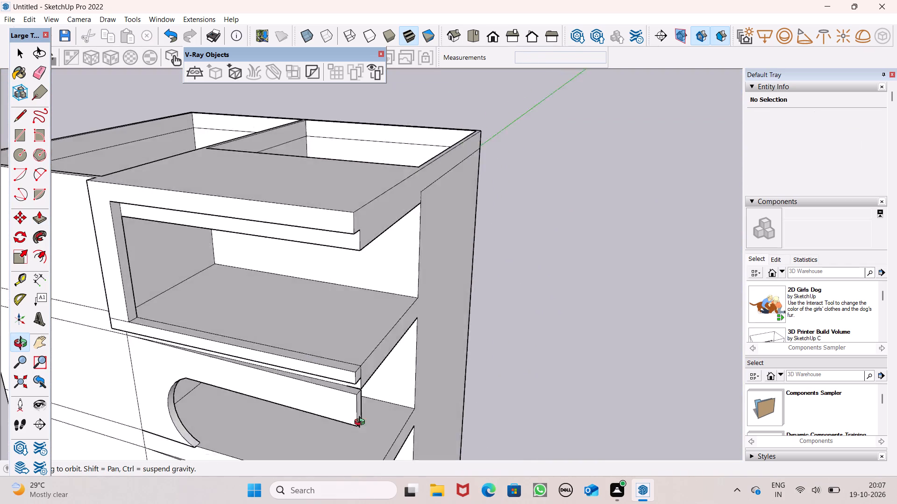
middle_click_drag(362, 423, 281, 437)
left_click(20, 116)
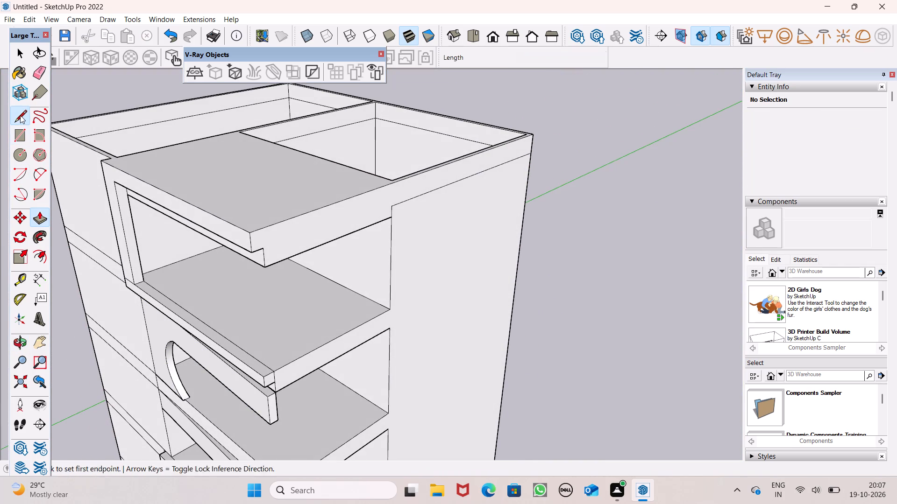
scroll(206, 386, "up", 4)
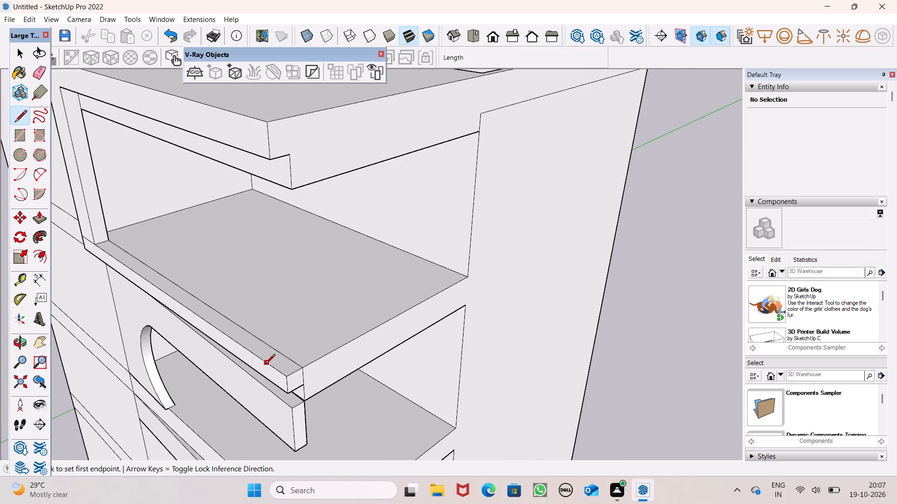
left_click(265, 364)
left_click(282, 354)
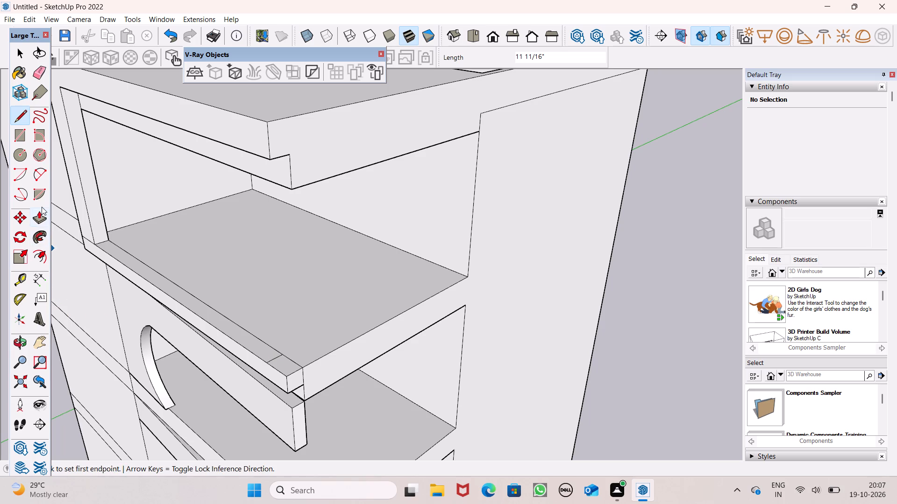
Push/pull the marked outer-end section of the floor-band strip up about 10' 6 3/16" to the roof strip as a second post.
left_click(41, 208)
left_click_drag(285, 368, 285, 367)
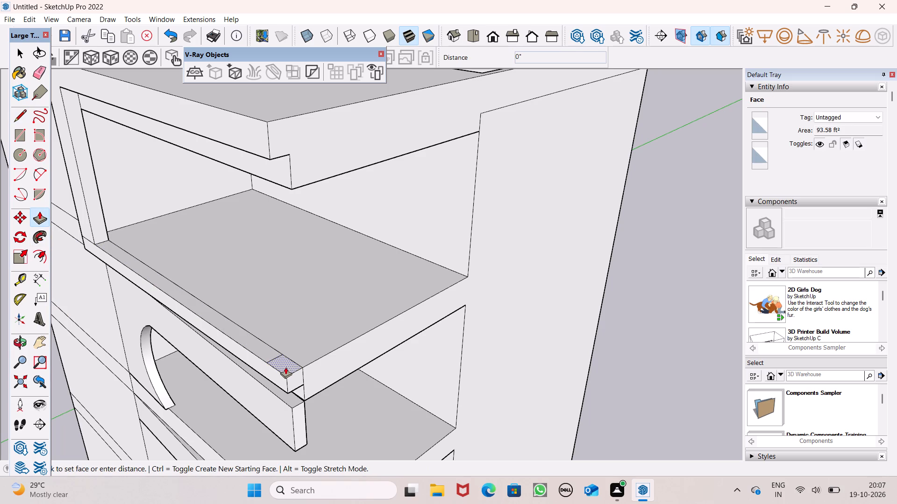
left_click_drag(285, 367, 282, 193)
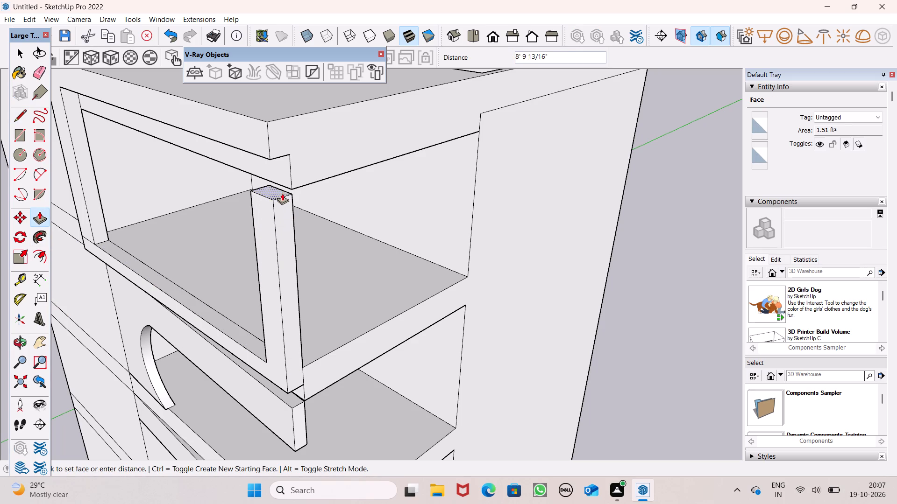
left_click_drag(282, 193, 279, 156)
scroll(252, 203, "down", 2)
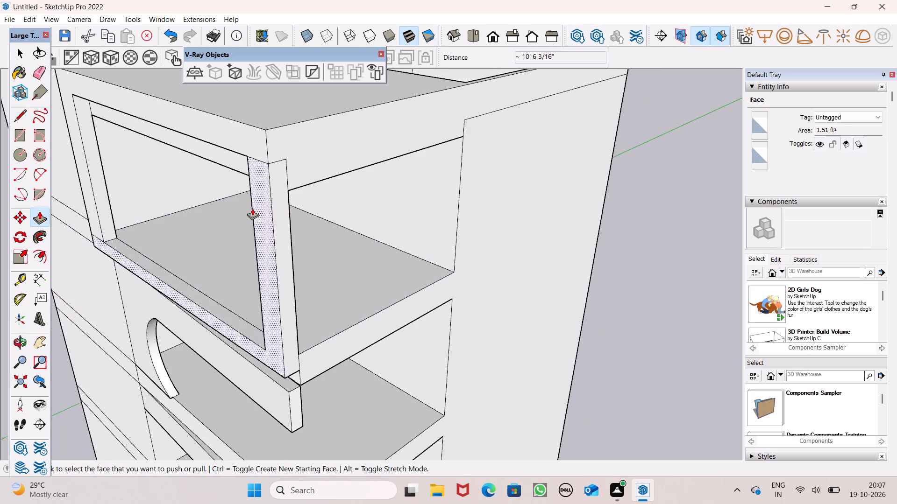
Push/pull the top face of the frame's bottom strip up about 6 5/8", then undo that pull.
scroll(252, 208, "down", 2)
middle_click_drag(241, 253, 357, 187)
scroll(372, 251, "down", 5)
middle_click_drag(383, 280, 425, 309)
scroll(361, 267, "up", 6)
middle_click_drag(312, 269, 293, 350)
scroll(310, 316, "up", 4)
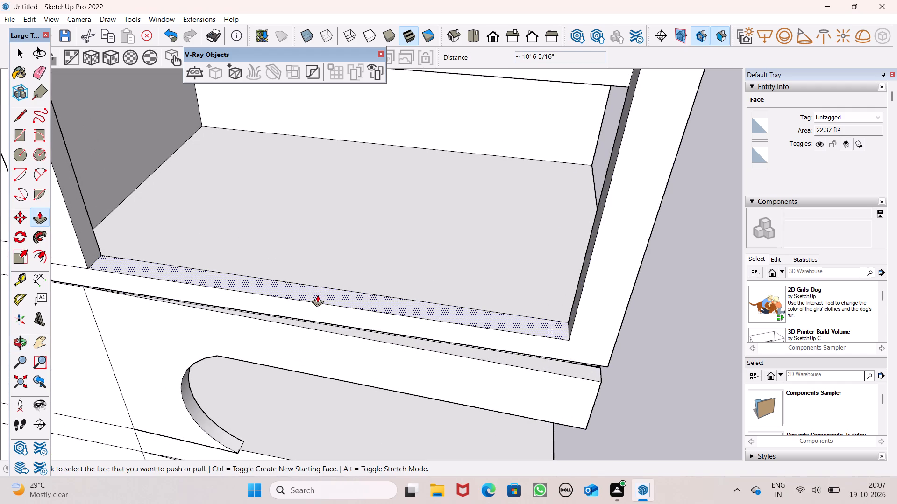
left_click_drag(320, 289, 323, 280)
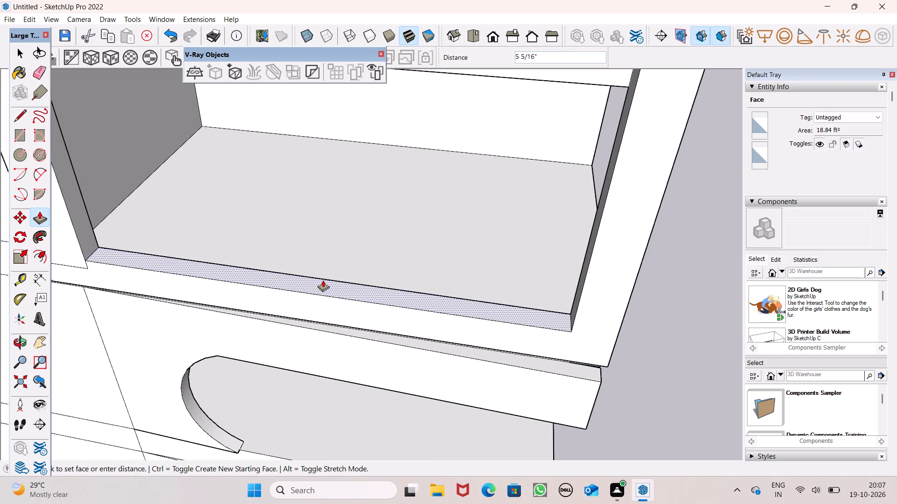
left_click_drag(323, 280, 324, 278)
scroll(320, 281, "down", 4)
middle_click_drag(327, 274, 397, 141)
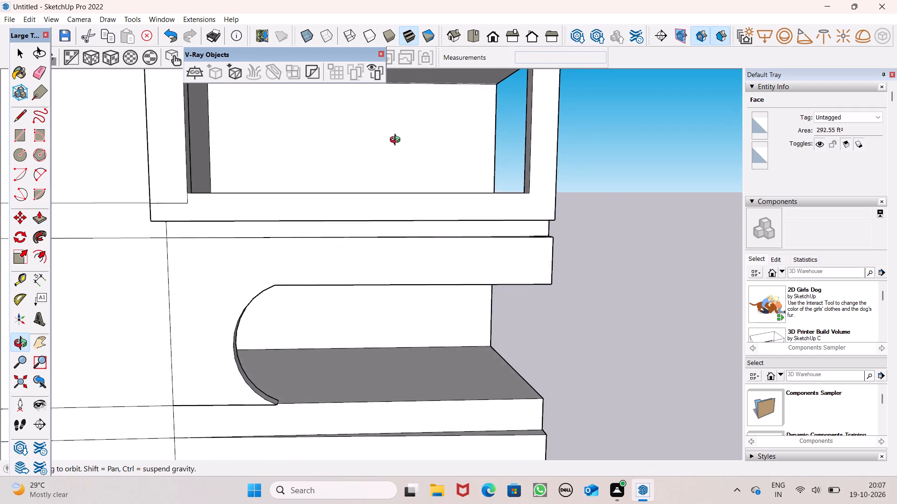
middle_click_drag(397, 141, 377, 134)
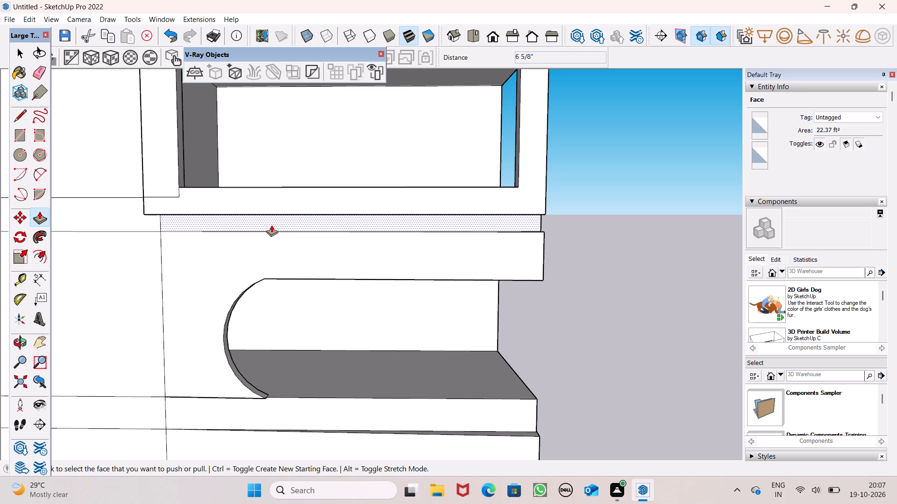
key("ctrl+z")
Push/pull the underside of the frame's bottom strip down about 8 1/2" toward the band below.
middle_click_drag(271, 223, 273, 209)
scroll(281, 215, "up", 6)
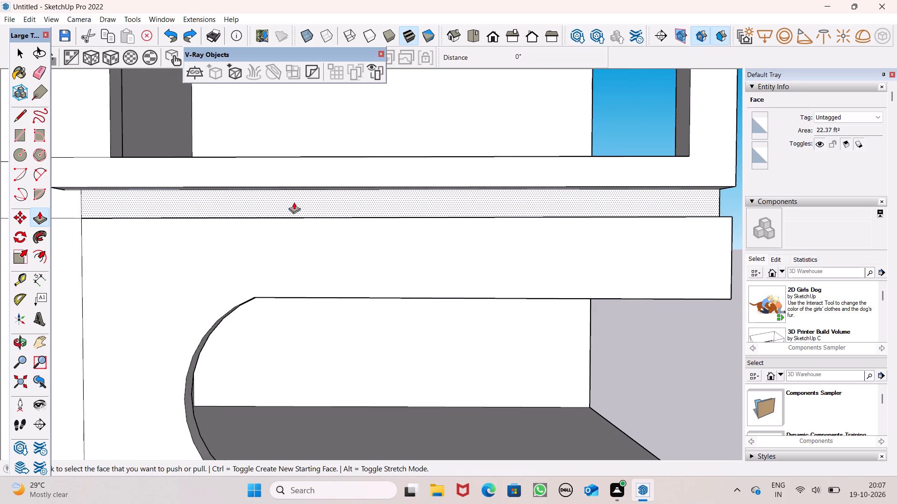
left_click_drag(311, 187, 311, 205)
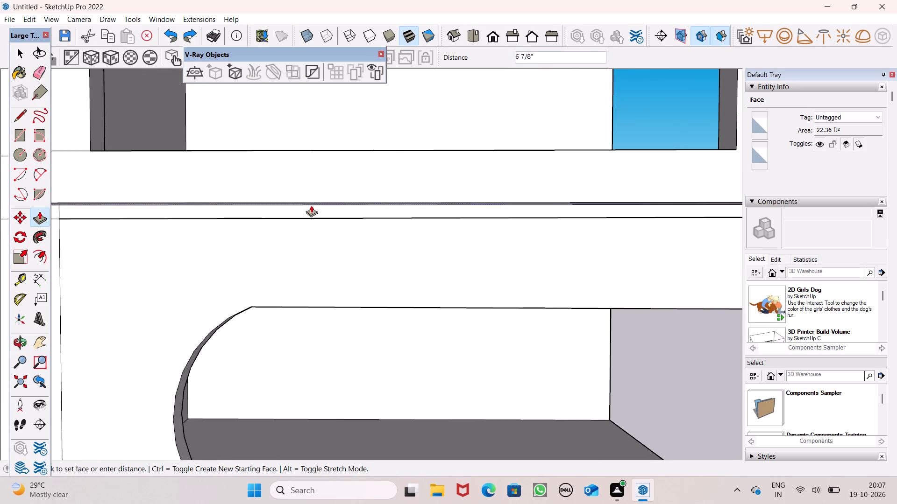
left_click_drag(311, 205, 309, 210)
Push/pull the roof's top face above the frame up about 4 9/16", then lower it about 1 7/16".
scroll(316, 189, "down", 11)
middle_click_drag(328, 227, 342, 294)
scroll(335, 291, "down", 6)
middle_click_drag(369, 280, 352, 301)
scroll(343, 231, "up", 6)
middle_click_drag(333, 212, 329, 196)
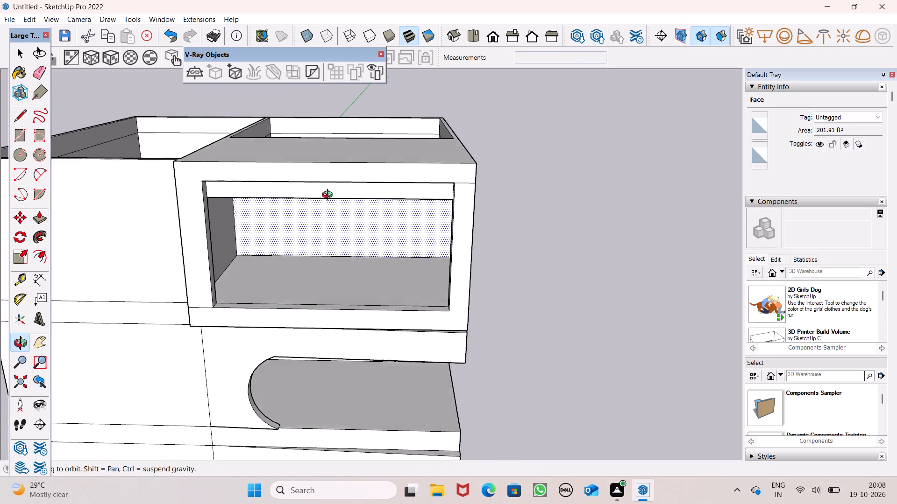
middle_click_drag(329, 196, 329, 165)
scroll(329, 167, "up", 5)
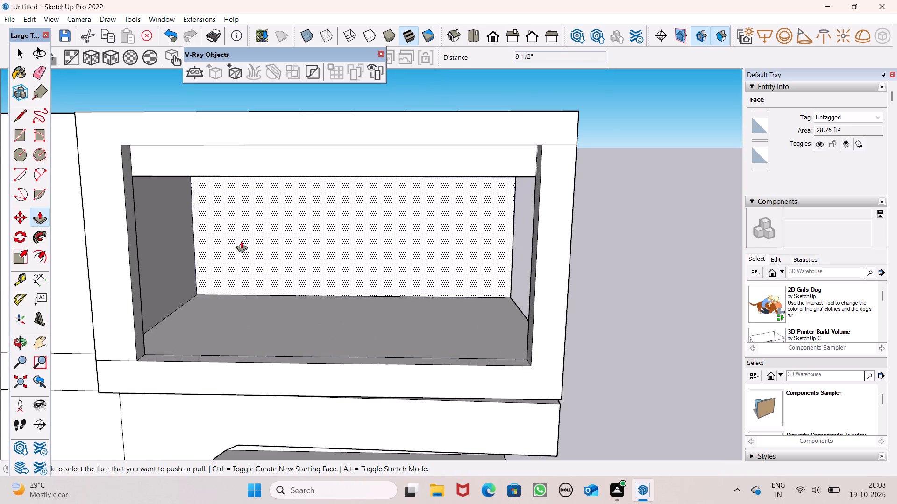
scroll(242, 254, "down", 2)
middle_click_drag(271, 238, 260, 285)
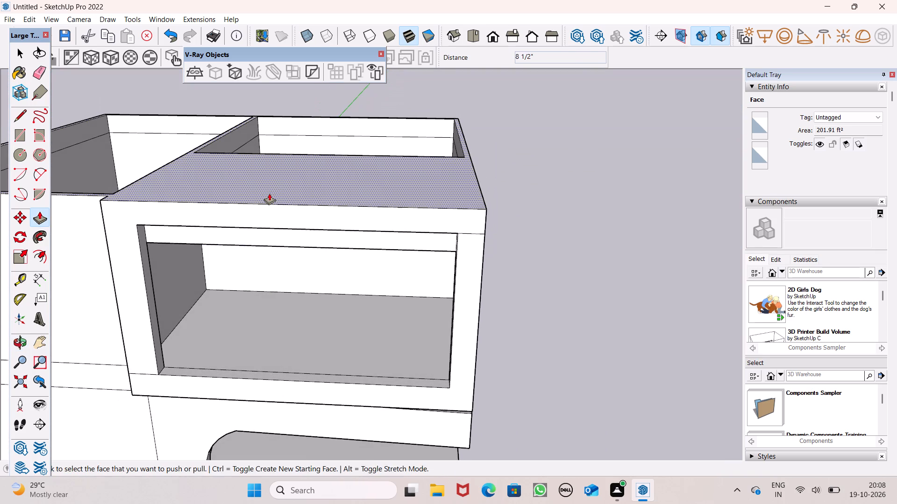
left_click_drag(270, 193, 274, 187)
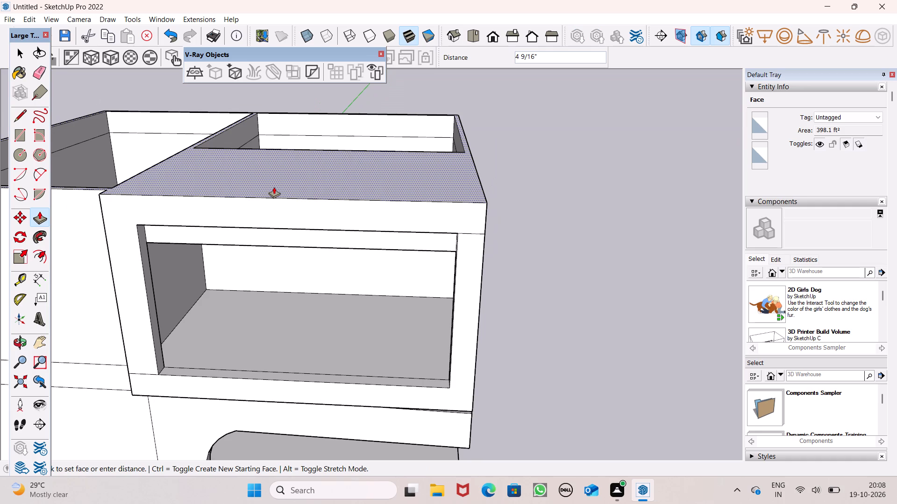
left_click_drag(274, 187, 274, 186)
left_click(274, 186)
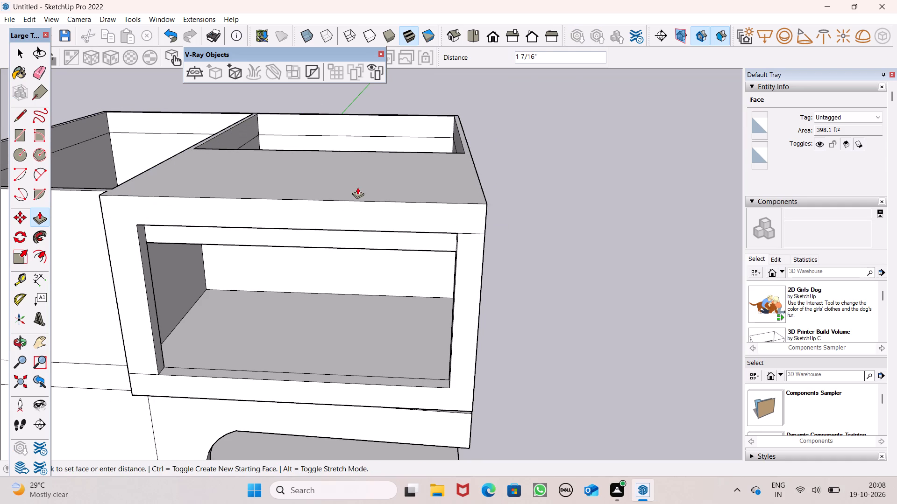
left_click(357, 186)
key("space")
Examine the rectangular top-storey frame and the balconies below it from several angles.
scroll(524, 228, "down", 4)
middle_click_drag(521, 245, 511, 219)
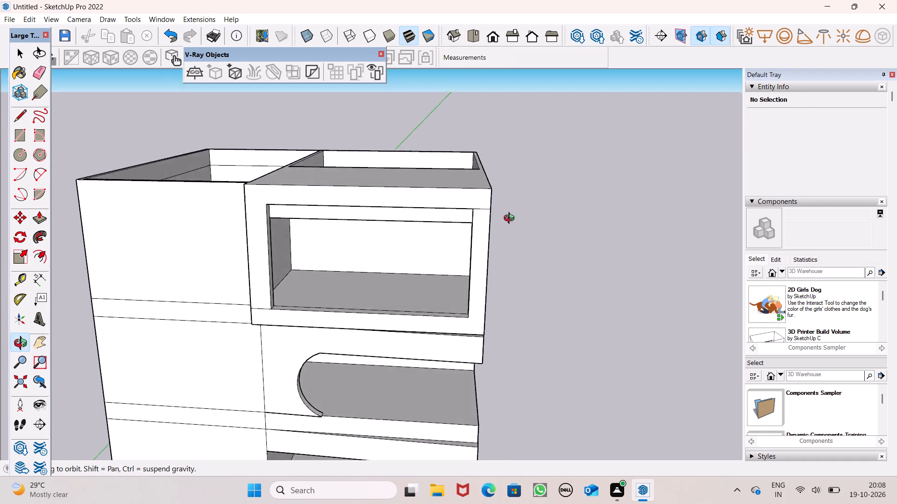
middle_click_drag(511, 219, 553, 198)
scroll(513, 270, "up", 2)
scroll(513, 271, "down", 4)
middle_click_drag(510, 306, 462, 378)
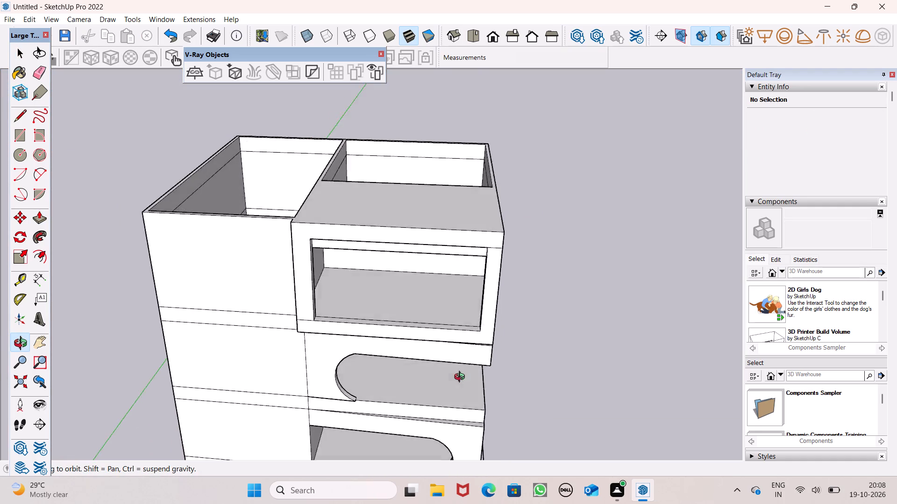
middle_click_drag(462, 378, 398, 411)
scroll(424, 392, "up", 6)
middle_click_drag(389, 359, 392, 351)
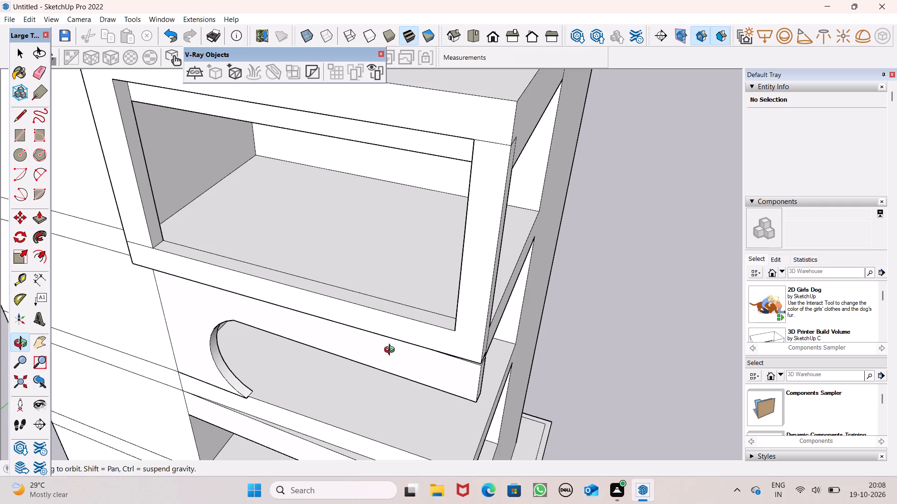
middle_click_drag(392, 351, 468, 309)
scroll(428, 325, "down", 4)
scroll(362, 301, "down", 5)
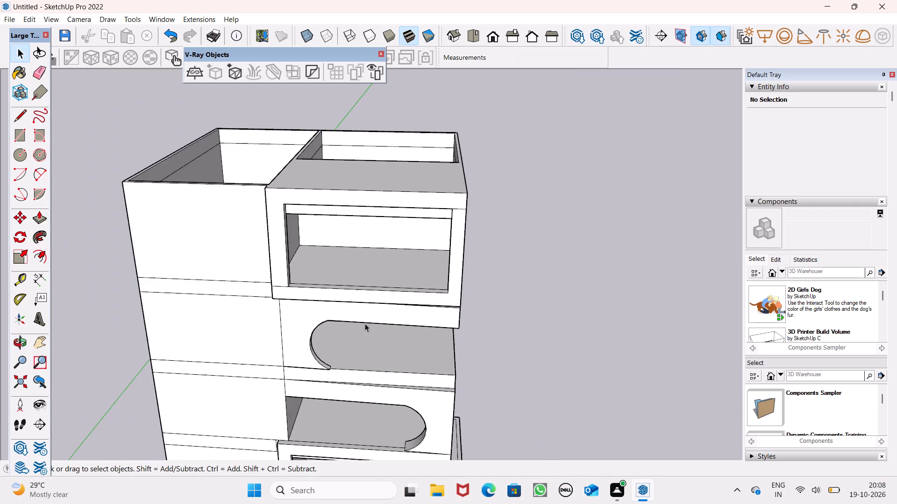
scroll(349, 267, "down", 2)
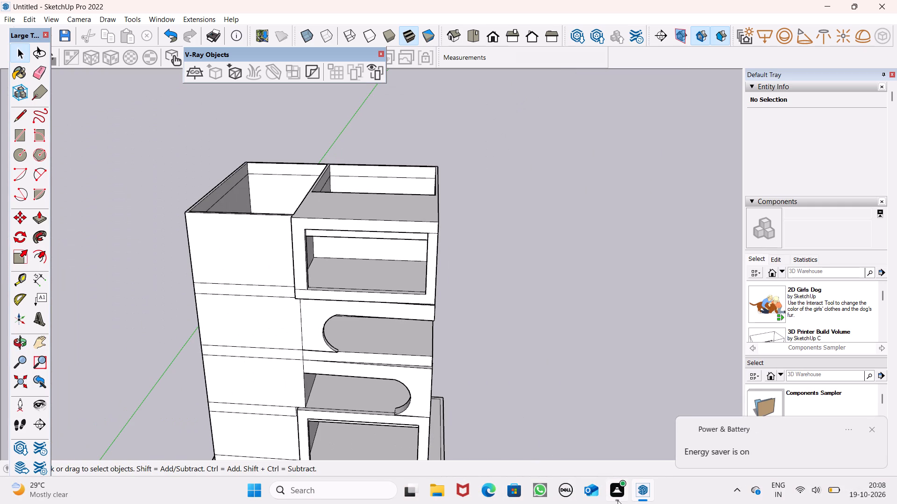
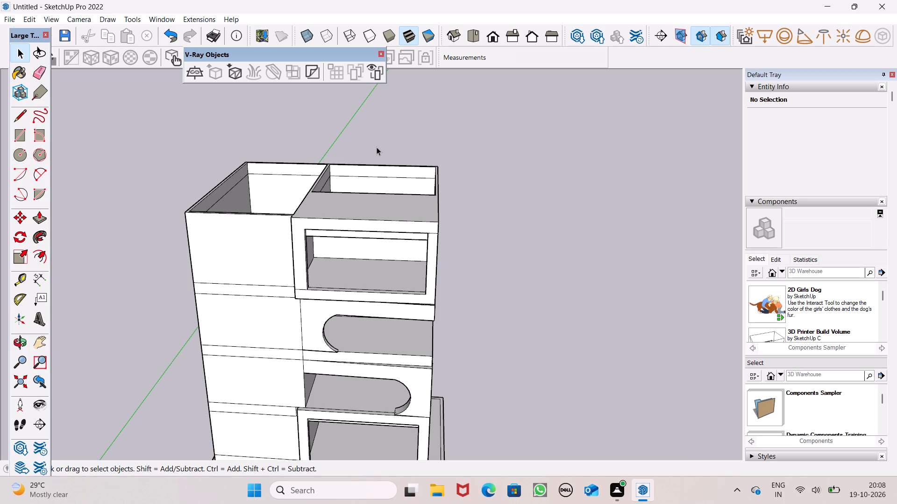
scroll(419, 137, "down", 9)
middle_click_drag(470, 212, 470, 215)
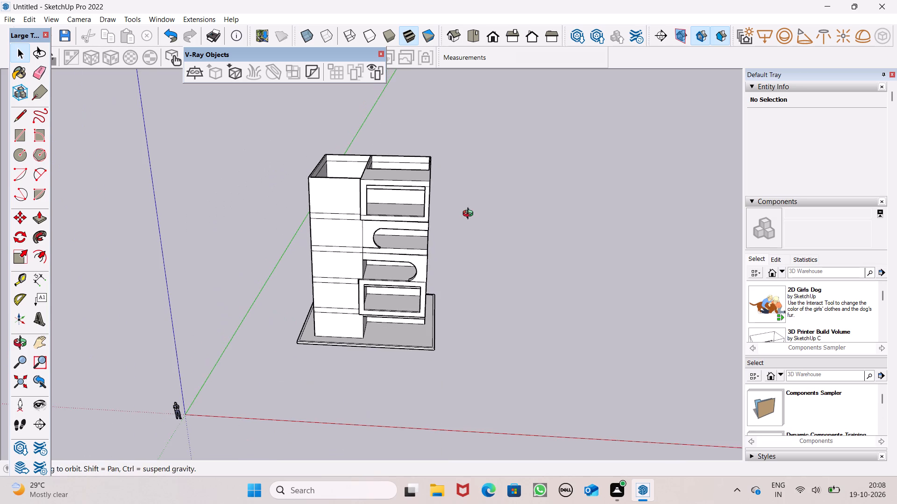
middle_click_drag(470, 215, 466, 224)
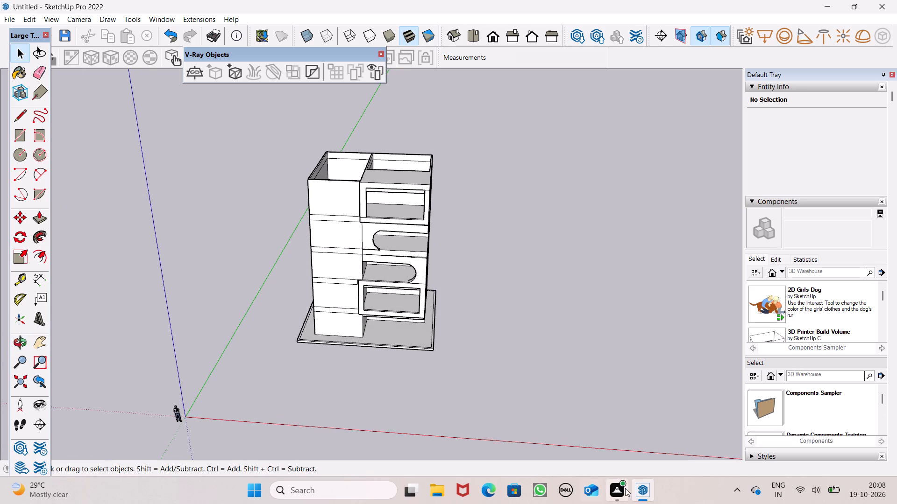
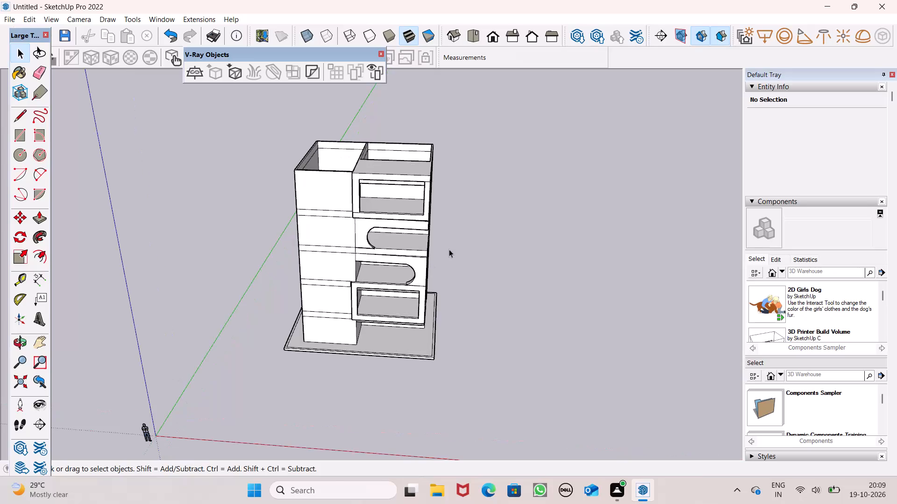
Draw a 4' wide by 7' high door rectangle rising from the floor on the lower rectangular balcony's rear wall.
middle_click_drag(442, 240, 435, 154)
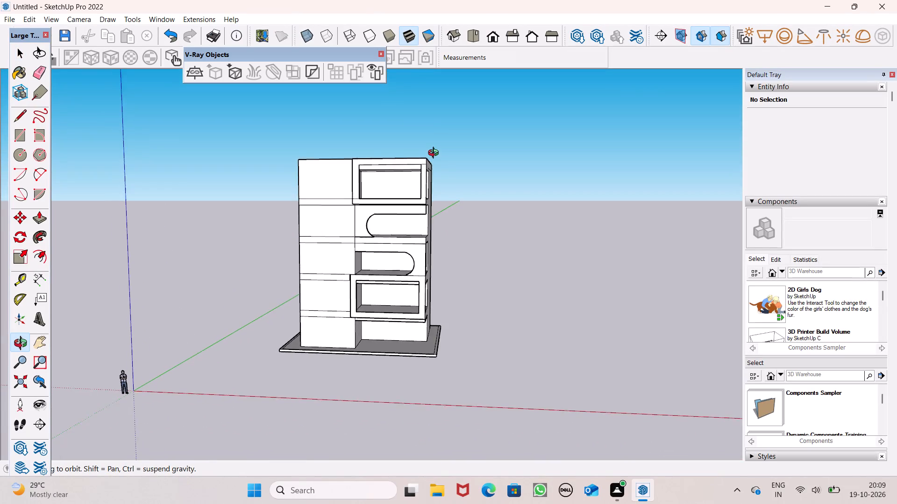
middle_click_drag(435, 154, 458, 154)
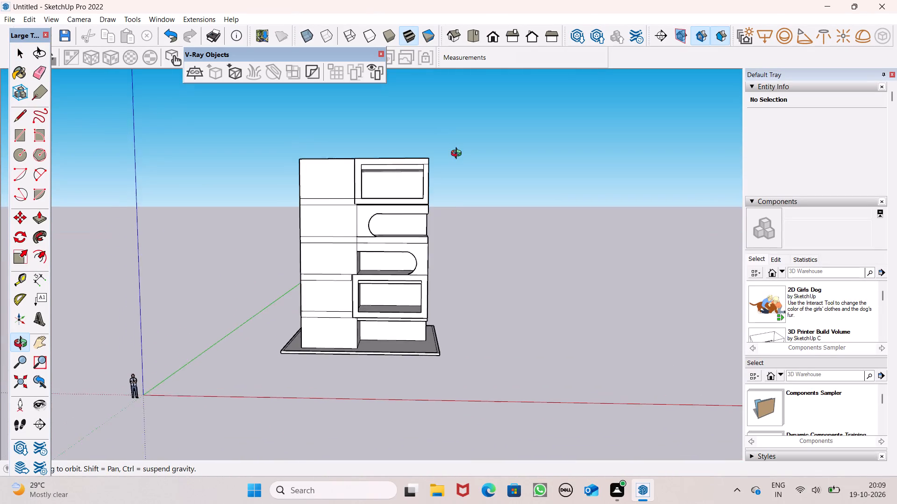
middle_click_drag(458, 154, 462, 164)
scroll(462, 165, "up", 6)
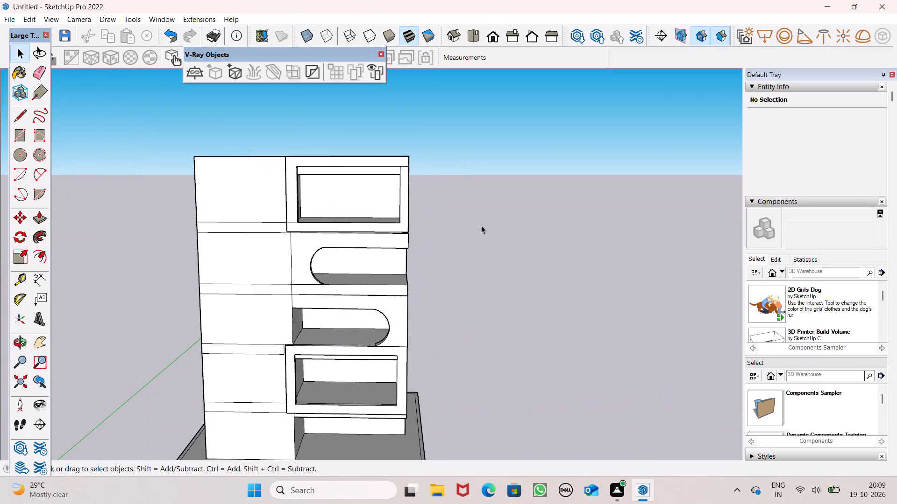
scroll(479, 217, "down", 3)
middle_click_drag(411, 355, 416, 301)
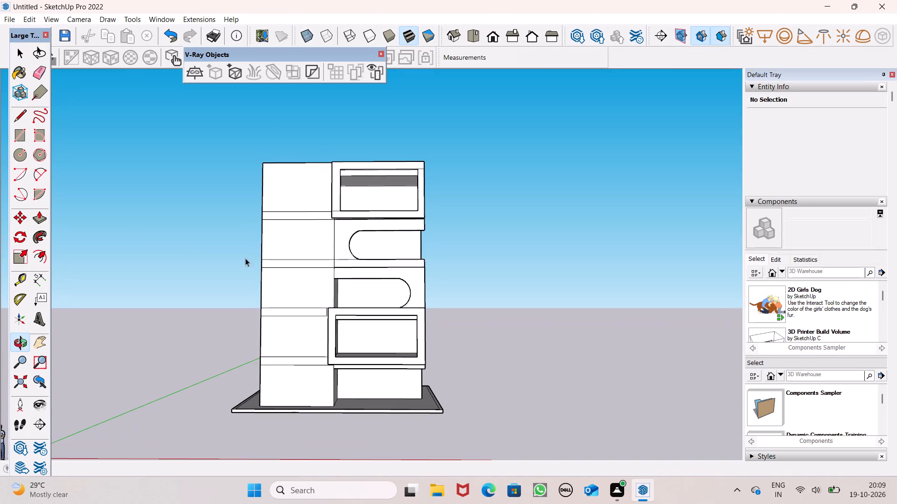
left_click(17, 138)
scroll(366, 350, "up", 6)
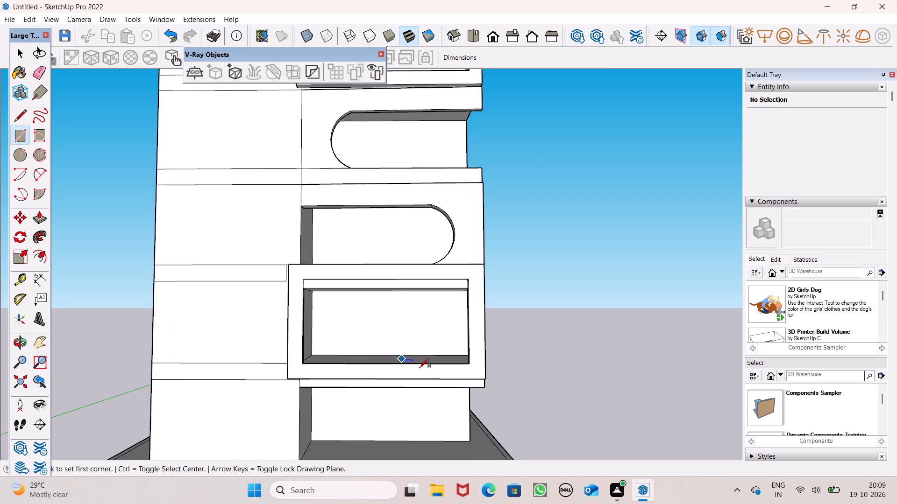
scroll(423, 366, "up", 7)
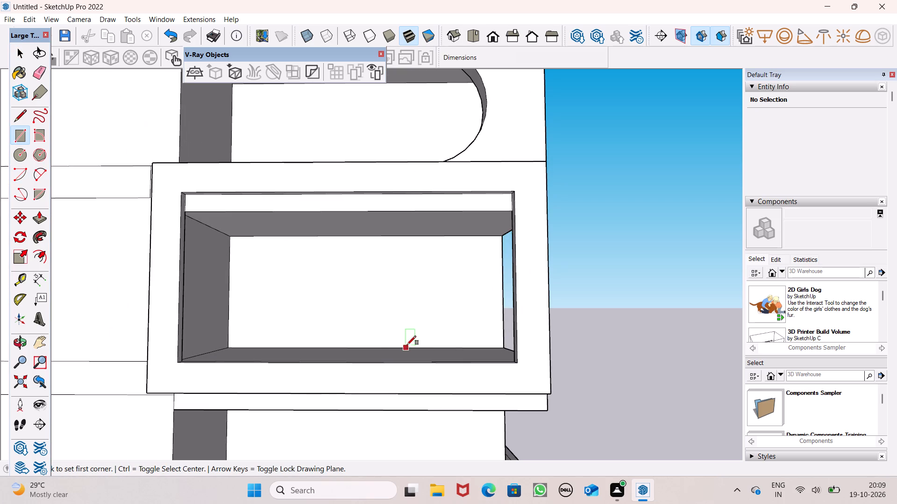
left_click(401, 345)
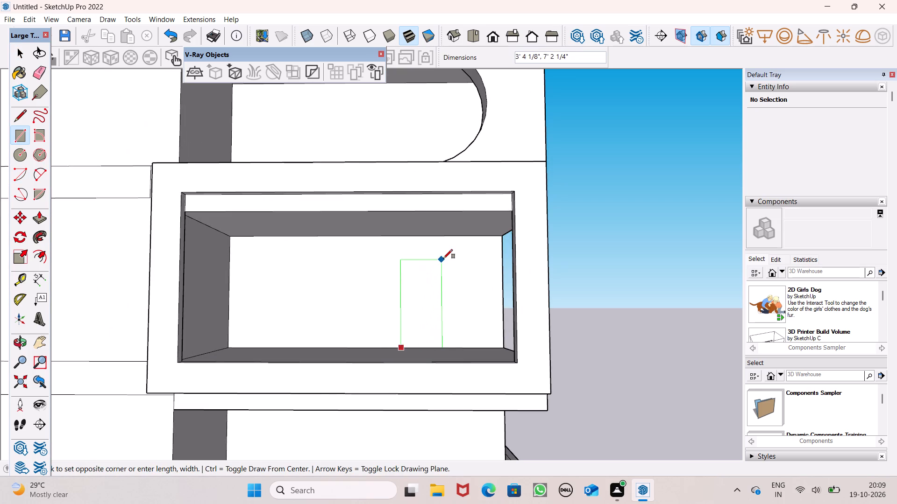
type("4',")
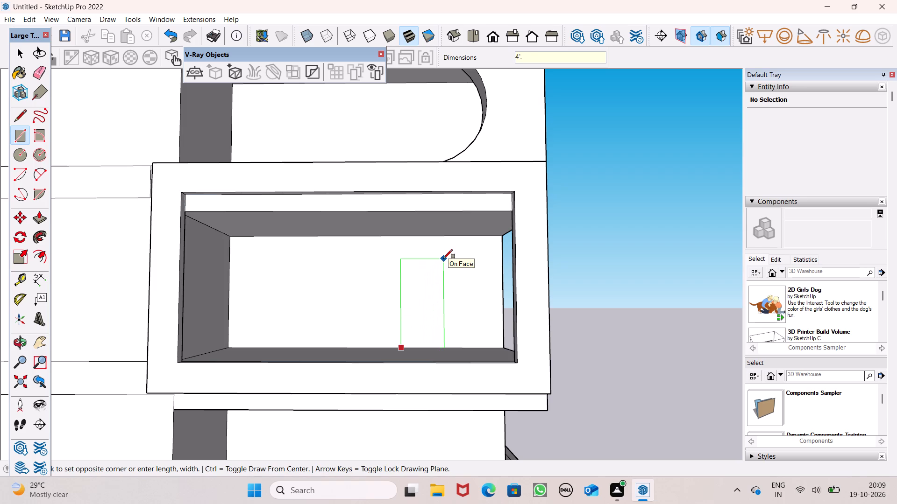
type("7'")
key("Return")
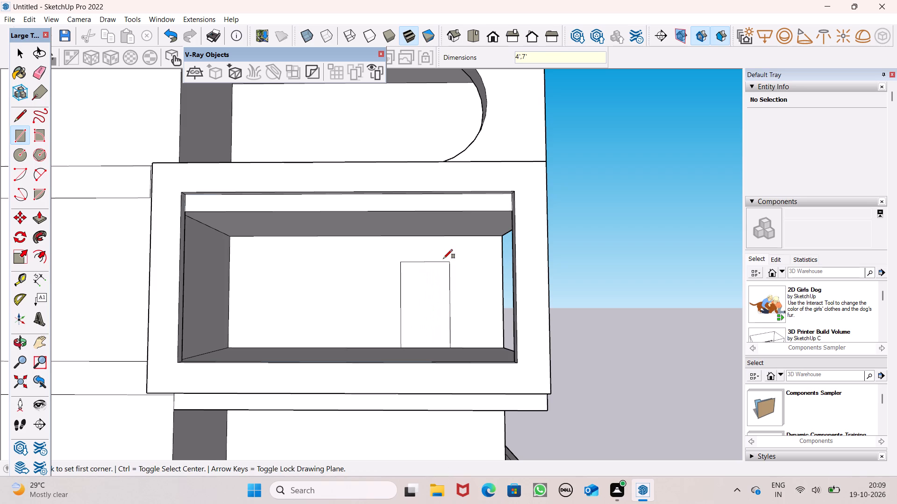
key("space")
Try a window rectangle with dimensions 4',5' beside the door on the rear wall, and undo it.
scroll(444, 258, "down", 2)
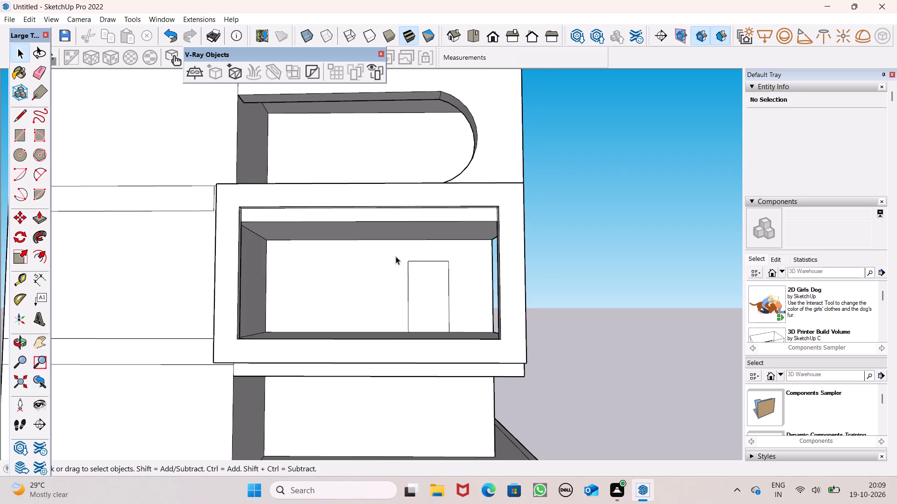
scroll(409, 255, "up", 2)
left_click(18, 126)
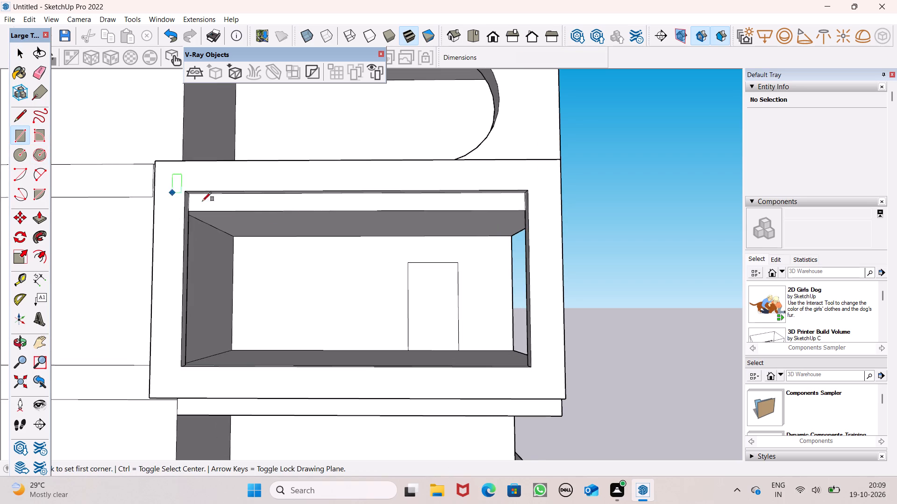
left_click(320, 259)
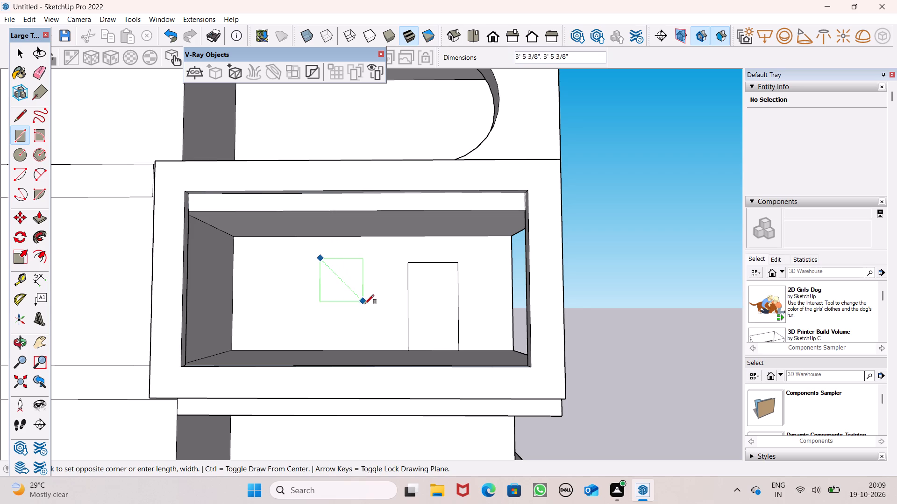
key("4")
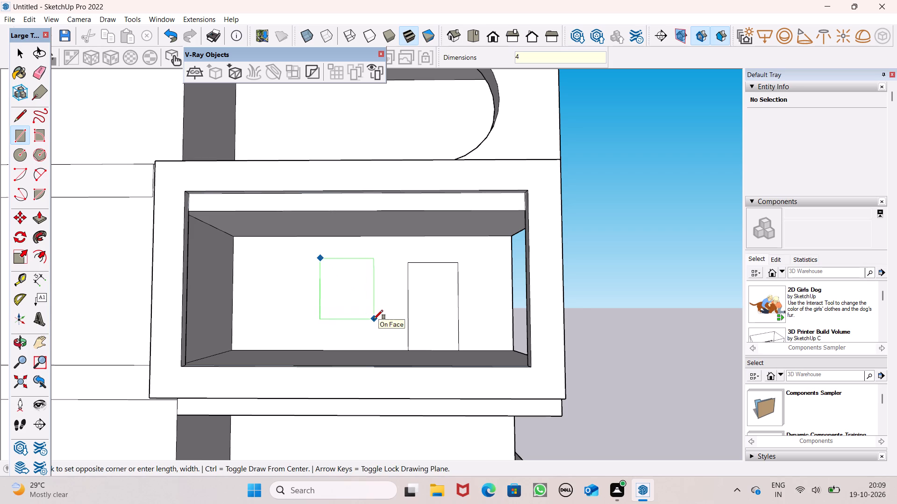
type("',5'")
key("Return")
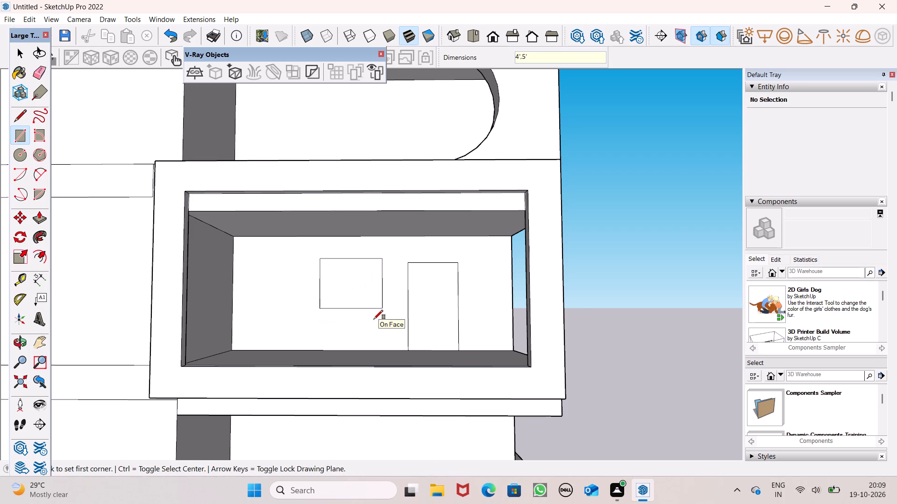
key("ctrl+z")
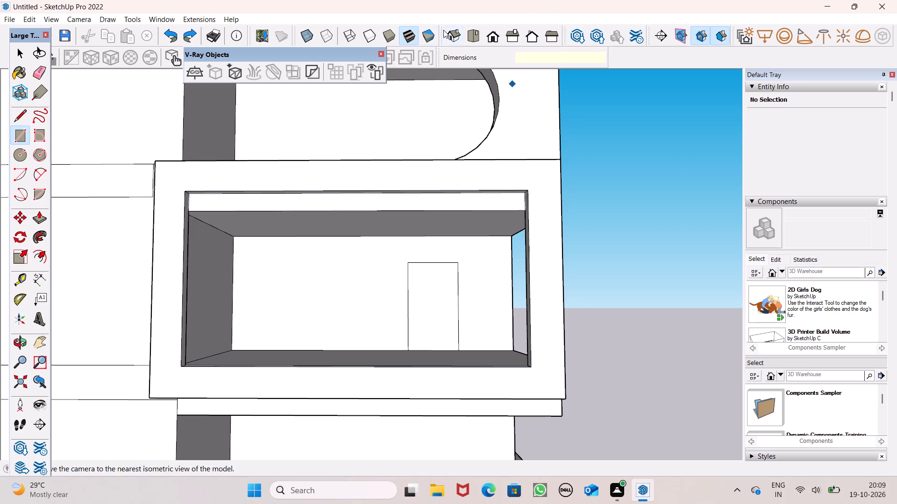
Draw a window rectangle 4' wide and 5' high beside the door on the balcony's rear wall.
left_click(325, 256)
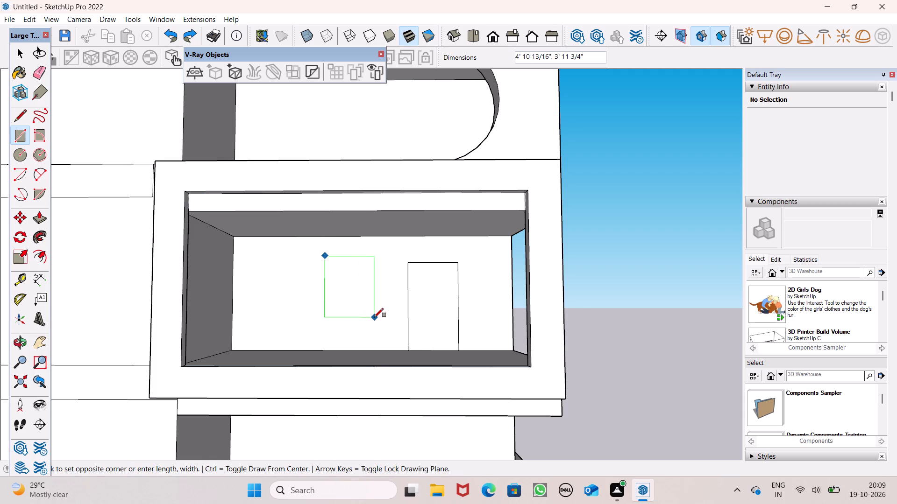
type("5;")
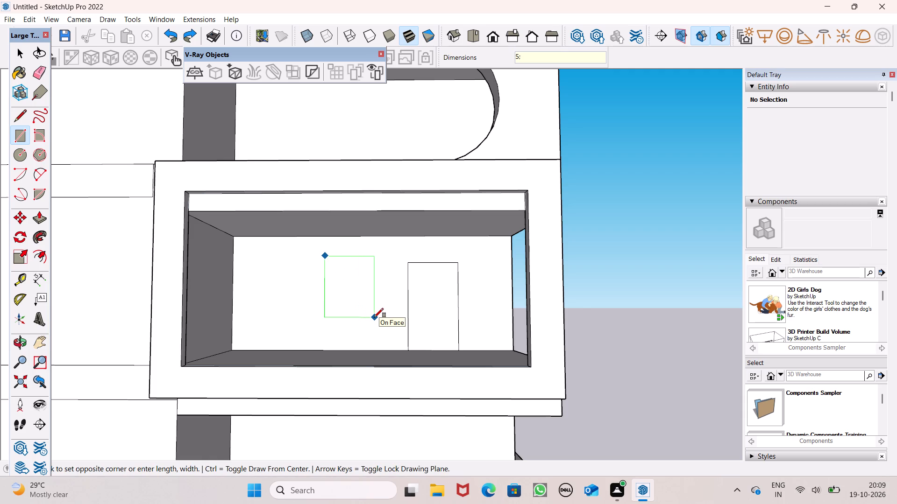
key("BackSpace")
type("',4'")
key("Return")
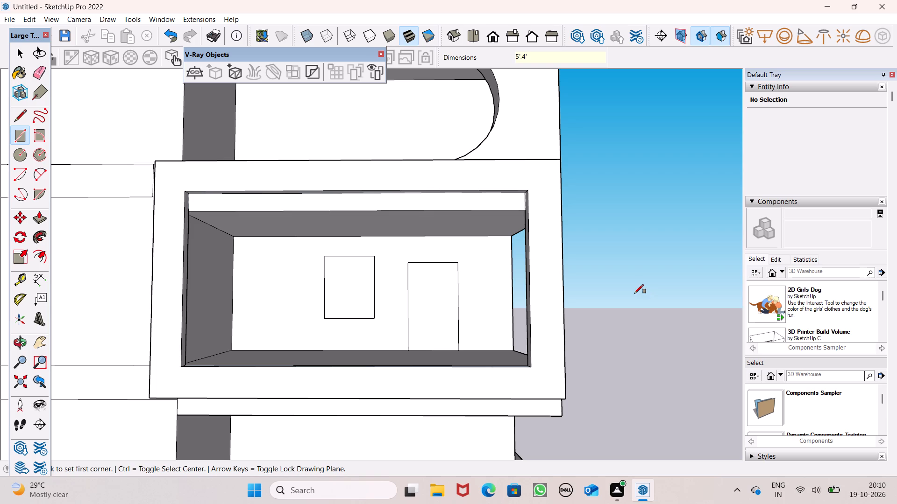
key("space")
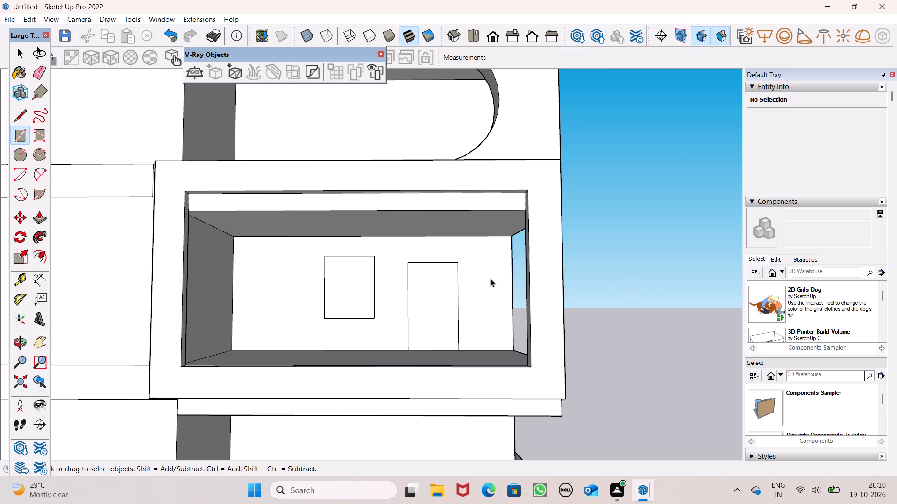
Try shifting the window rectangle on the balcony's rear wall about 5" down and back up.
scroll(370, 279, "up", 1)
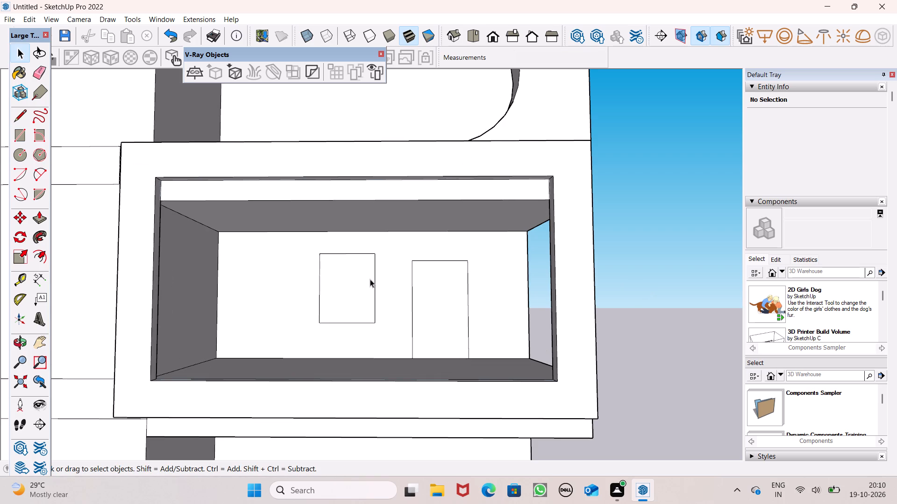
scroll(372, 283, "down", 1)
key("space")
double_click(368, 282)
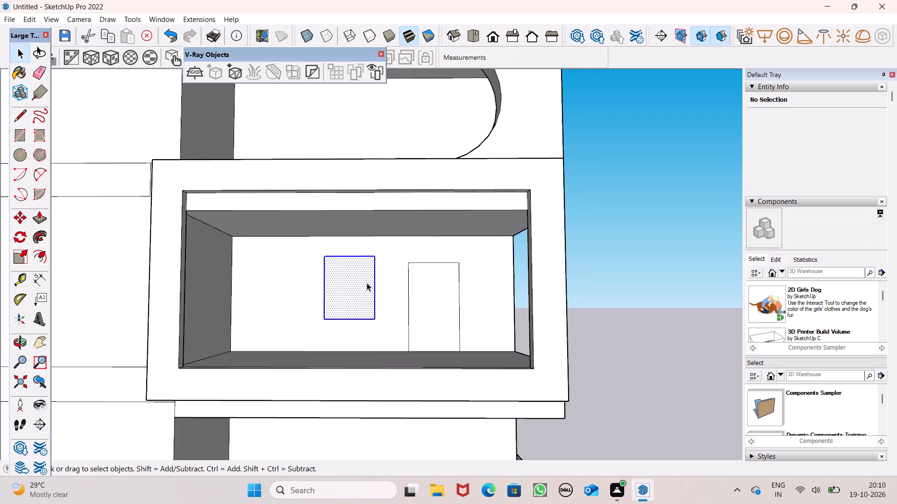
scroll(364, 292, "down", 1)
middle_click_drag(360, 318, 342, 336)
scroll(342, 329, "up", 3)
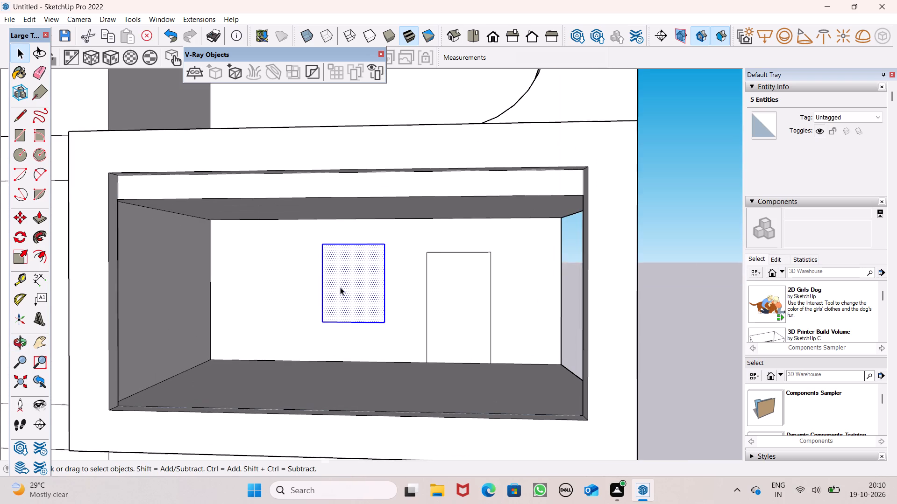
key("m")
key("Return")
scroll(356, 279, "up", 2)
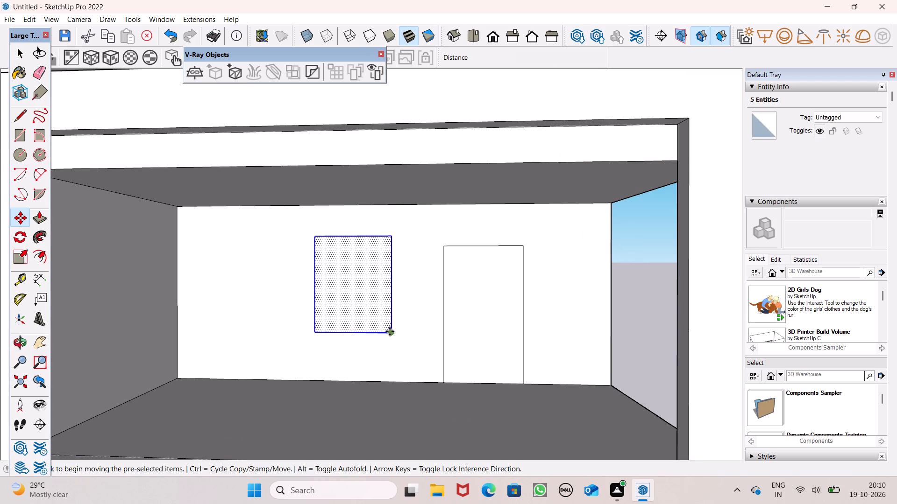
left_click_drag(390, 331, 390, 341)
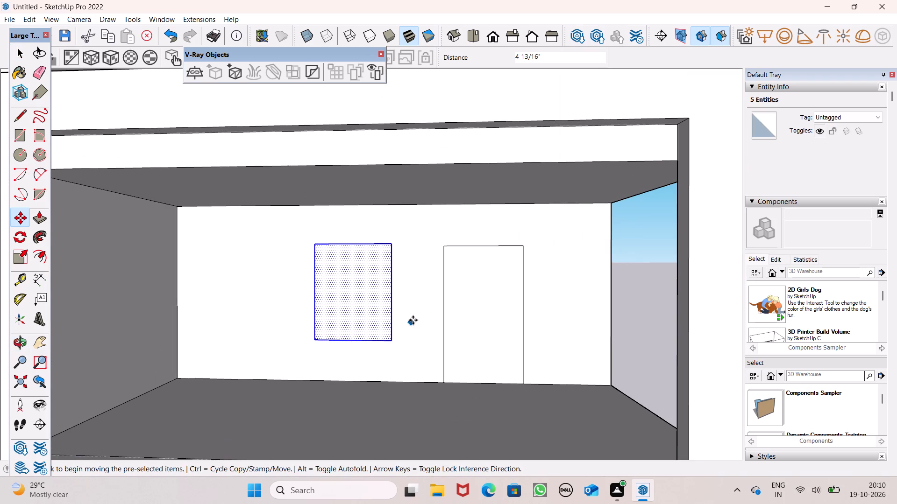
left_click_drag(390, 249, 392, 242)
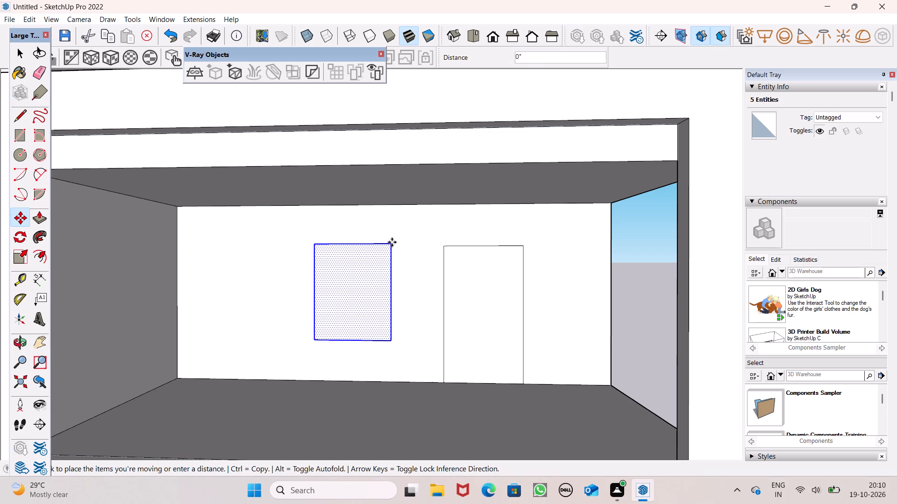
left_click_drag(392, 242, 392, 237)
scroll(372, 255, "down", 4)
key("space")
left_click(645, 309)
Move the window rectangle horizontally along the balcony's rear wall, farther away from the door.
scroll(445, 268, "down", 5)
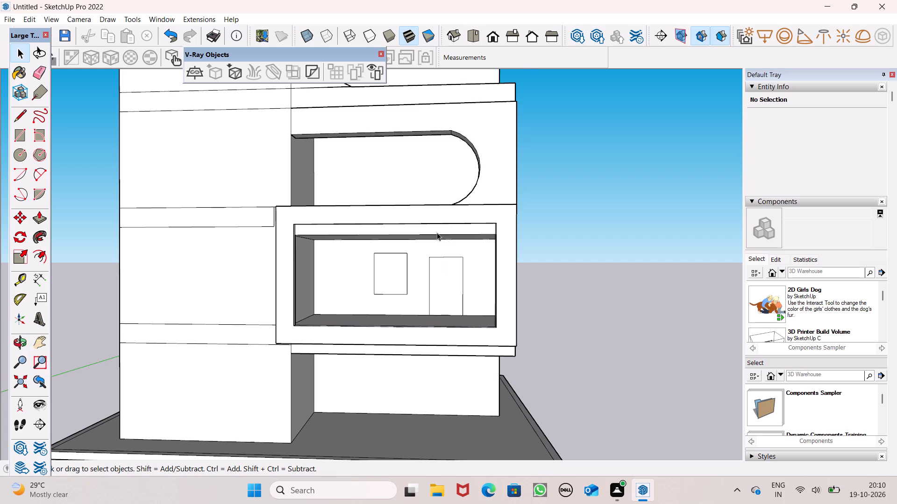
scroll(436, 232, "up", 6)
scroll(386, 258, "up", 1)
scroll(386, 258, "down", 3)
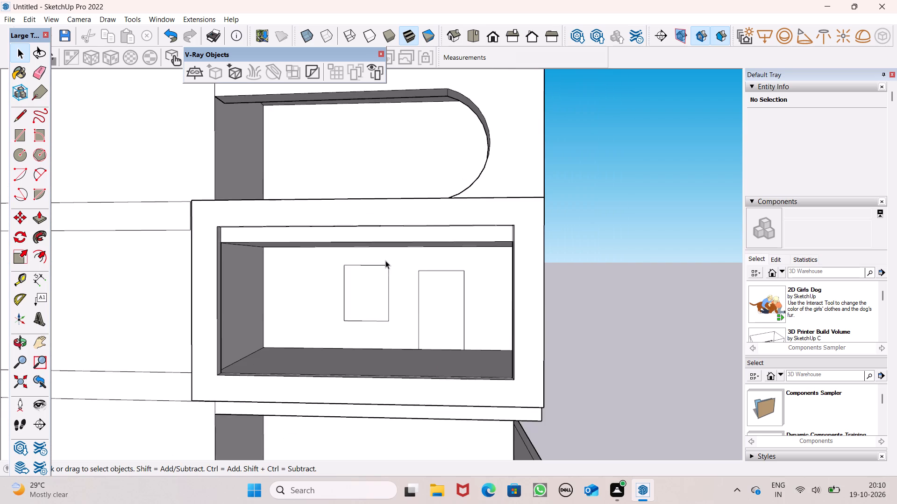
scroll(361, 304, "up", 1)
double_click(361, 305)
key("m")
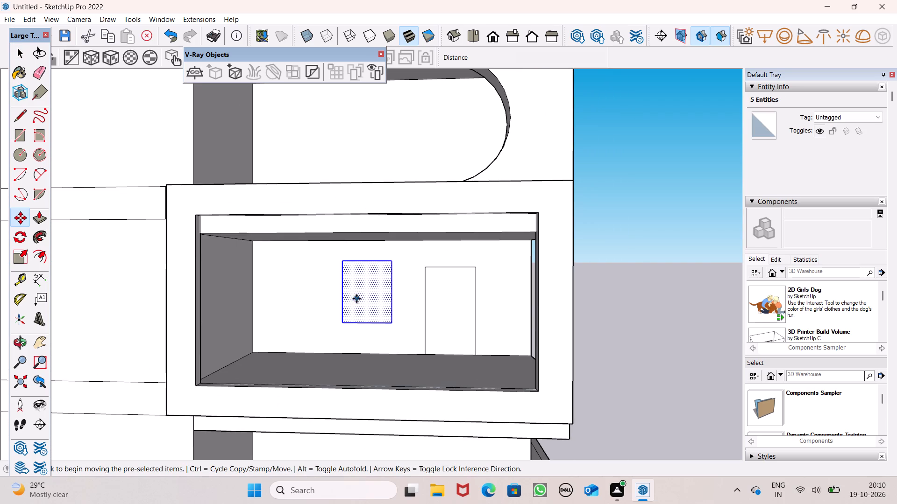
key("Return")
left_click_drag(371, 301, 344, 296)
key("space")
left_click(614, 337)
Move the door rectangle about 1' along the rear wall's base toward the window.
double_click(433, 313)
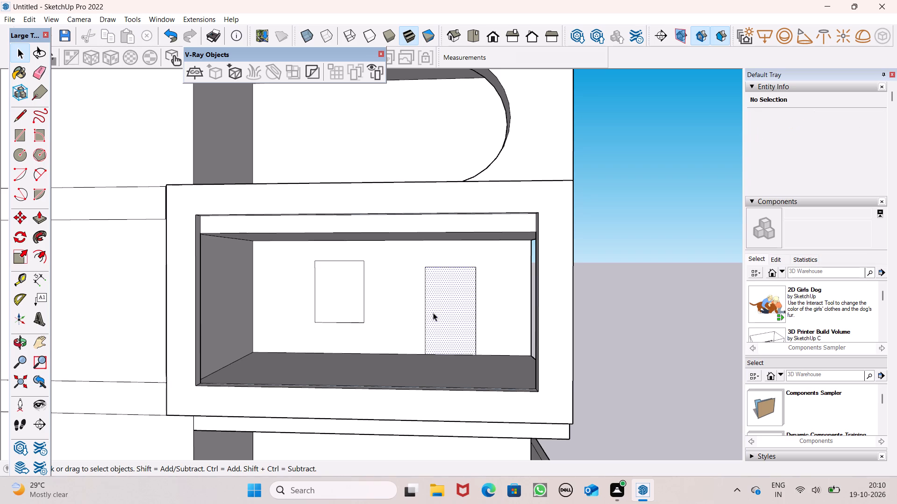
key("m")
key("Return")
left_click_drag(442, 311, 425, 313)
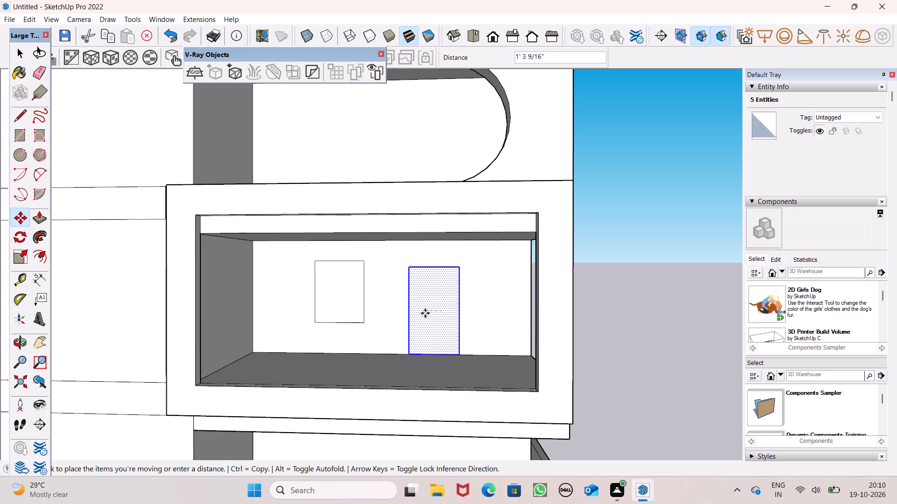
left_click_drag(425, 313, 423, 314)
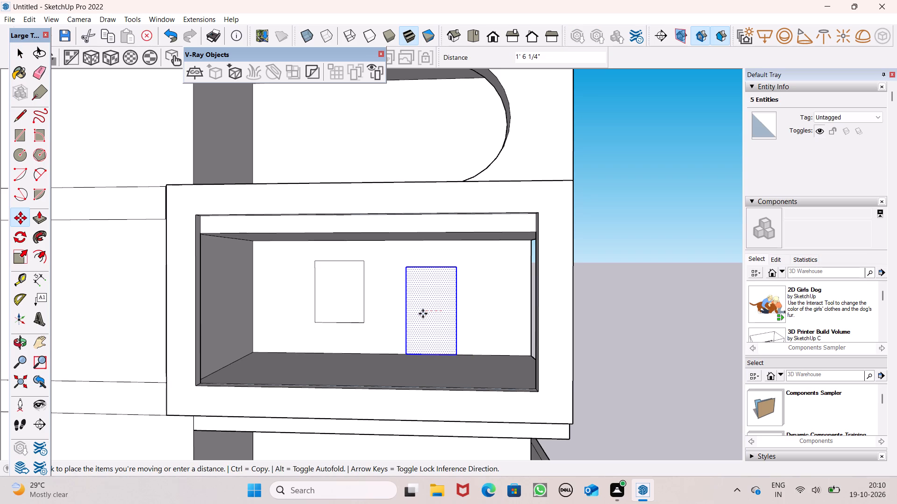
left_click_drag(423, 314, 427, 314)
key("space")
left_click(648, 358)
Copy the door rectangle 12' straight up from the lower framed balcony onto the rear wall of the round-ended balcony above.
scroll(569, 315, "down", 4)
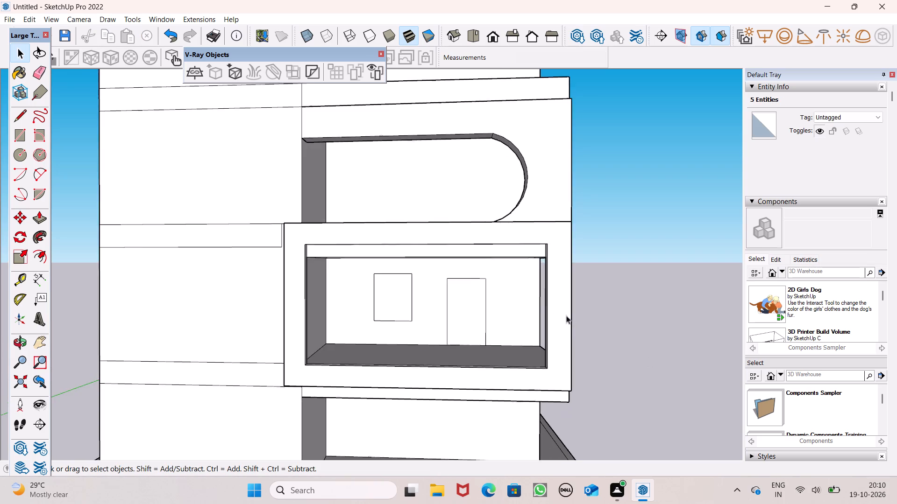
scroll(513, 279, "down", 5)
scroll(459, 213, "up", 6)
middle_click_drag(490, 273, 483, 277)
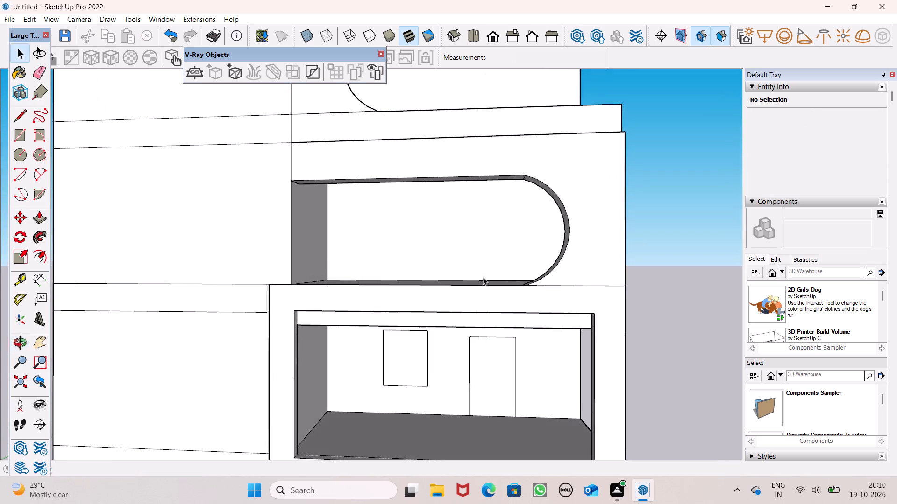
middle_click_drag(483, 277, 480, 272)
left_click(487, 372)
double_click(487, 364)
key("m")
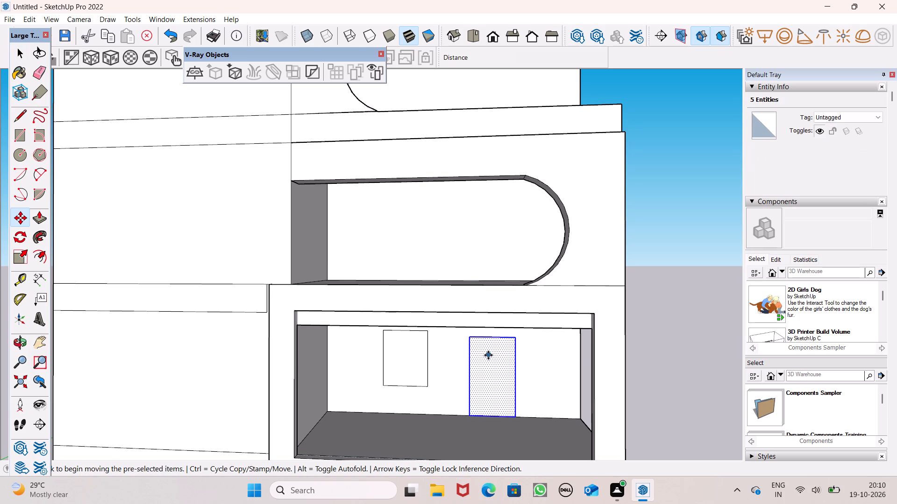
key("Return")
left_click_drag(512, 416, 502, 277)
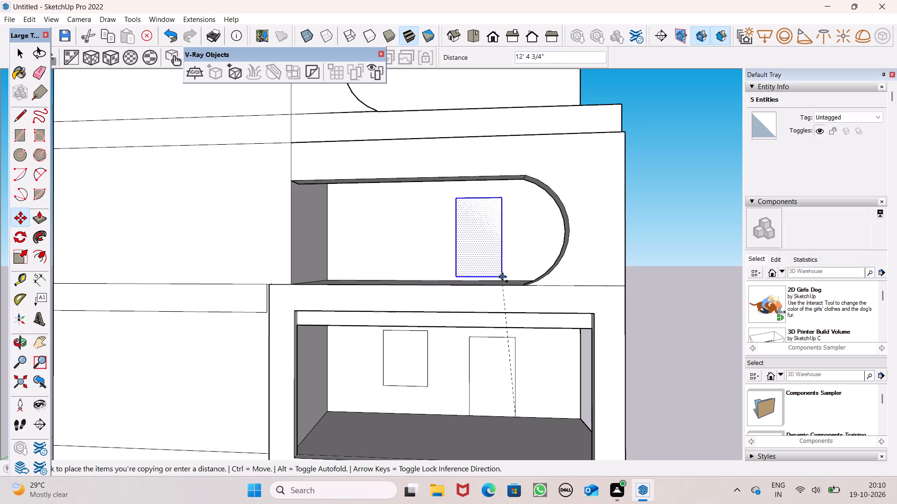
left_click_drag(502, 277, 517, 281)
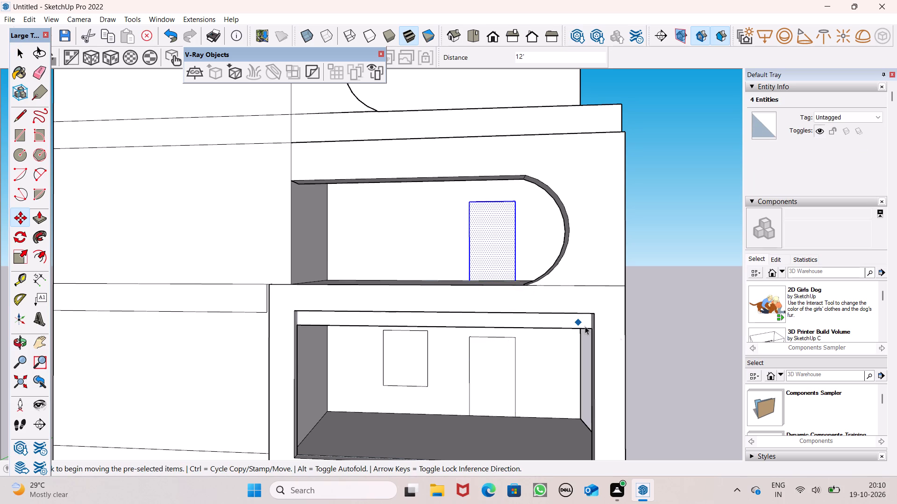
key("space")
left_click(687, 360)
Copy the lower framed balcony's window rectangle straight up, placing it beside the door on the round-ended balcony's rear wall.
scroll(552, 297, "down", 2)
middle_click_drag(493, 294, 490, 336)
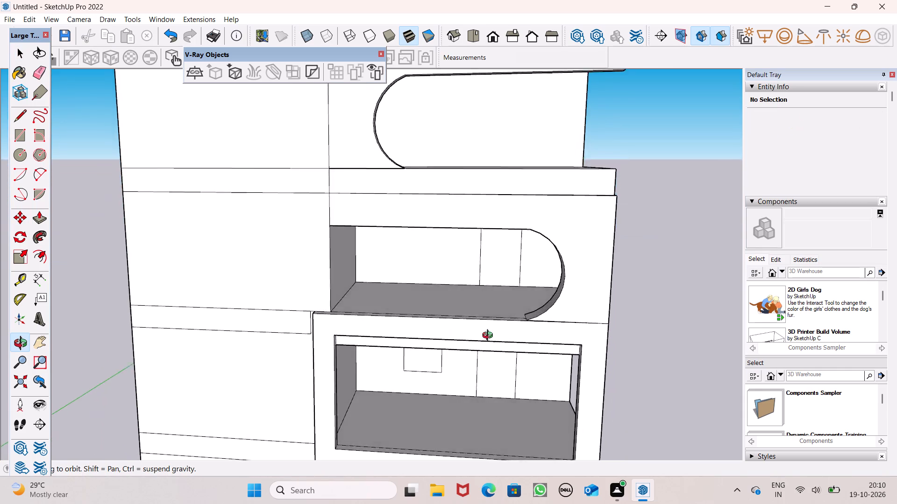
middle_click_drag(490, 336, 503, 286)
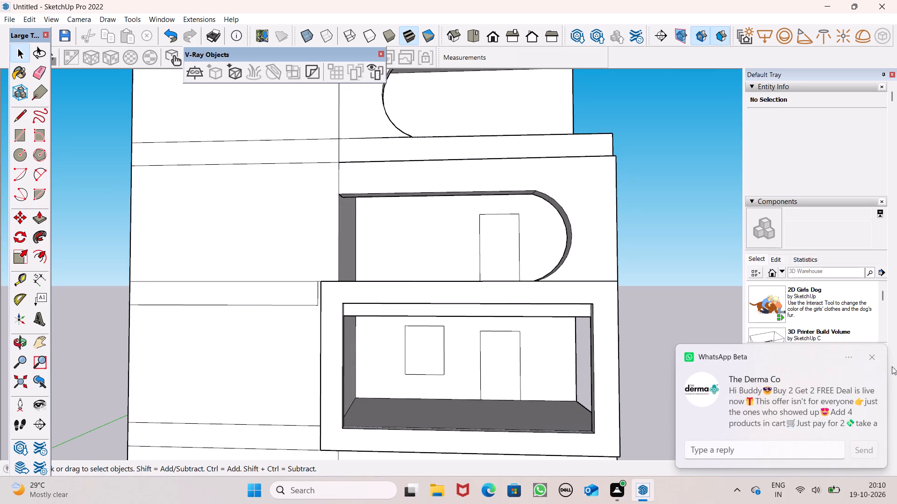
left_click(875, 359)
scroll(314, 233, "up", 1)
double_click(447, 364)
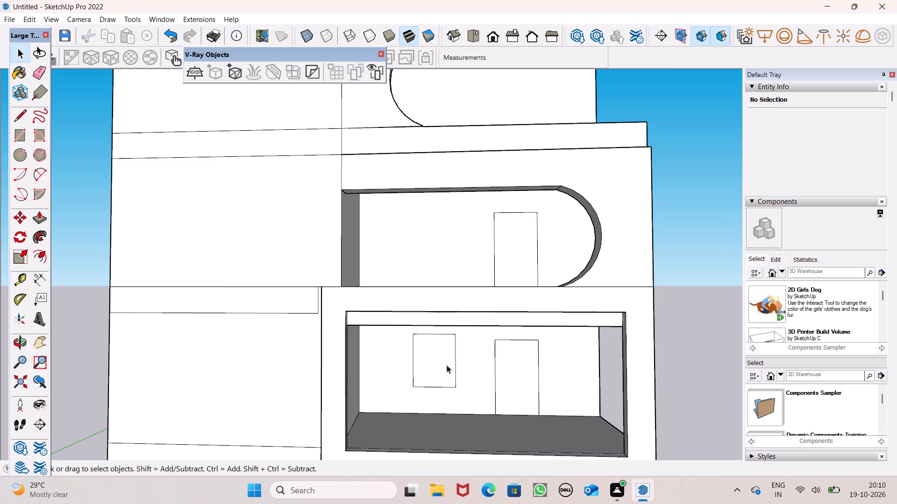
scroll(395, 317, "down", 2)
key("m")
key("Return")
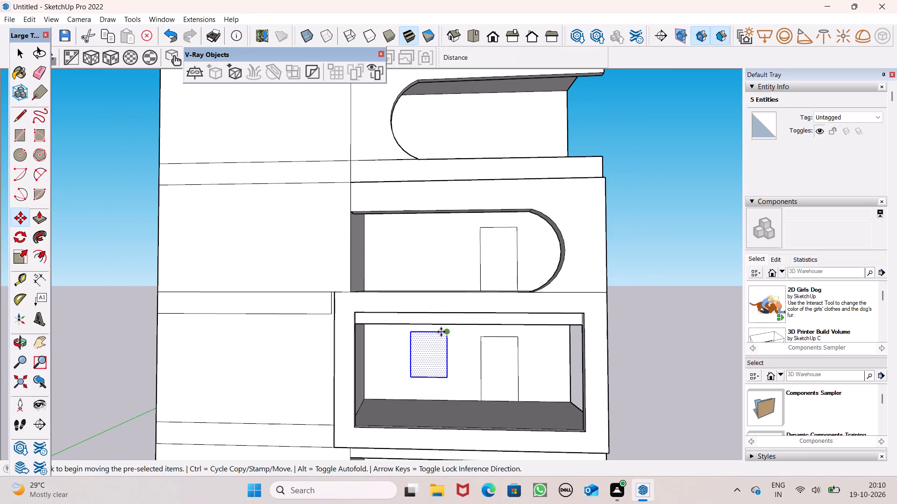
left_click_drag(442, 332, 443, 232)
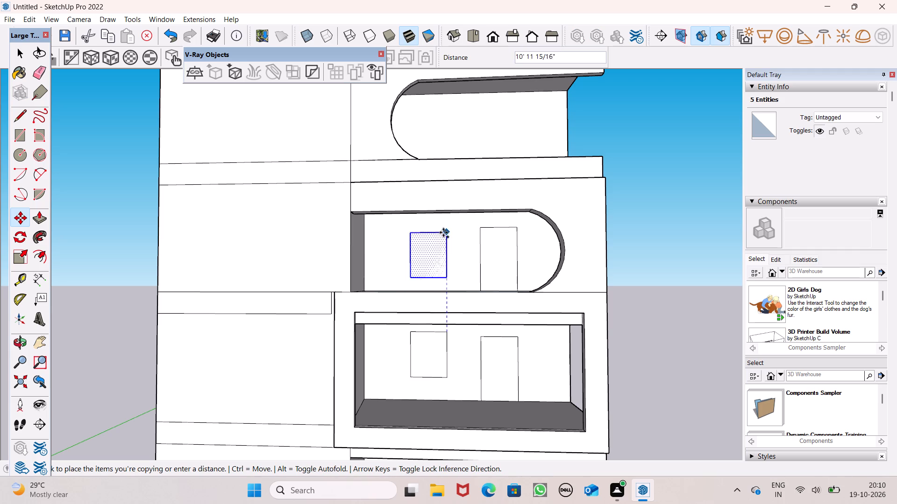
left_click_drag(443, 232, 446, 223)
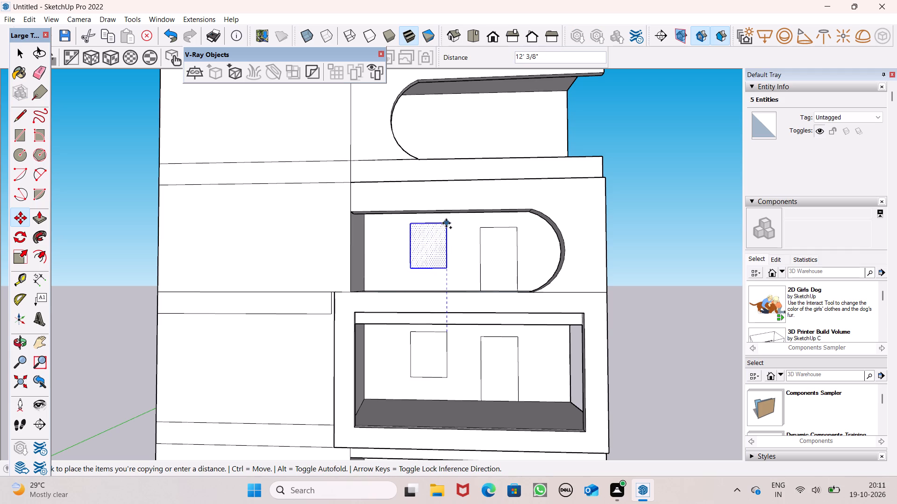
left_click_drag(446, 223, 447, 227)
key("space")
left_click(635, 206)
Copy the round-ended balcony's door rectangle straight up onto the next balcony's rear wall, with its base at floor level.
scroll(494, 243, "down", 9)
middle_click_drag(499, 267, 491, 288)
scroll(495, 267, "up", 1)
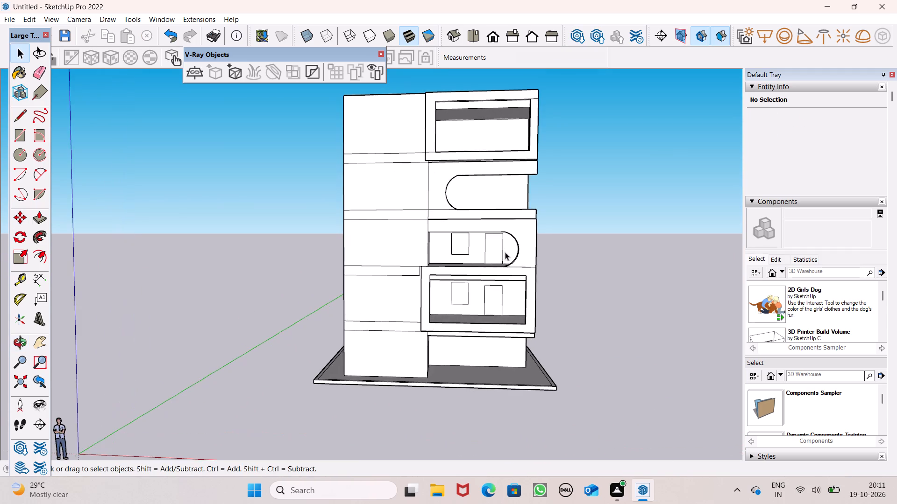
scroll(502, 267, "down", 2)
double_click(499, 254)
scroll(510, 210, "up", 4)
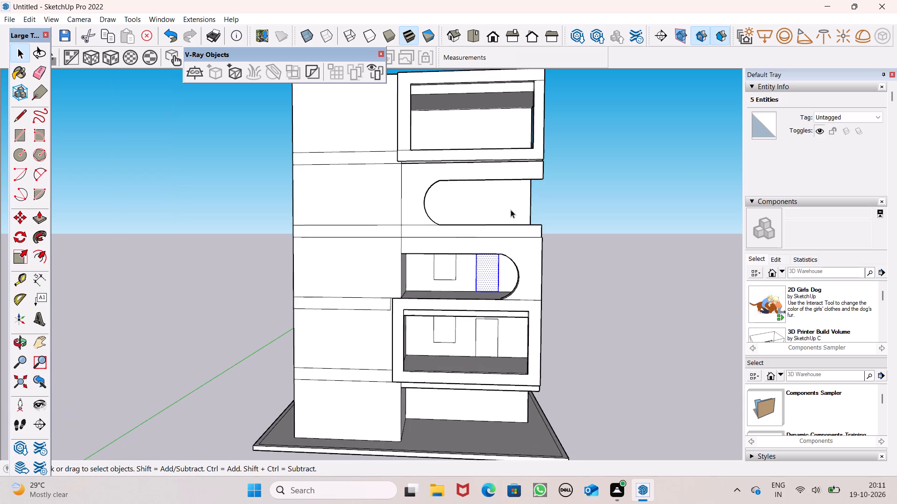
scroll(511, 210, "up", 1)
middle_click_drag(510, 219, 508, 237)
scroll(511, 213, "up", 4)
middle_click_drag(511, 212, 508, 204)
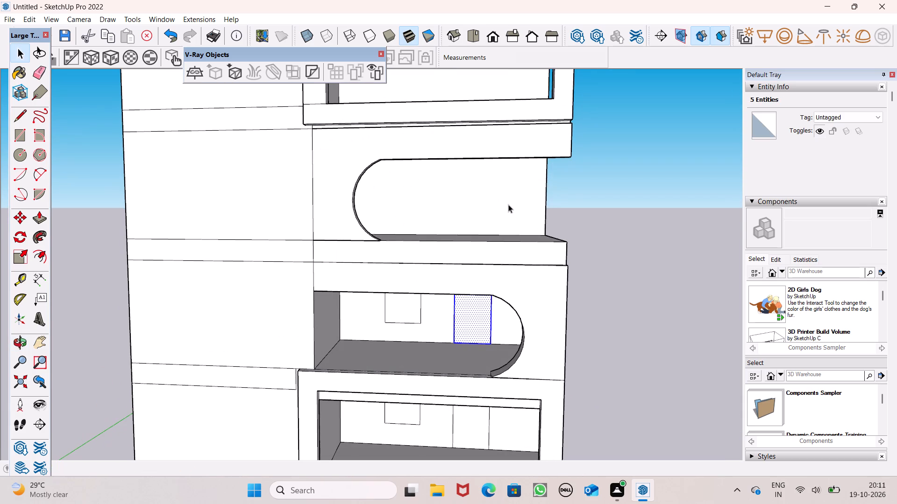
key("m")
key("Return")
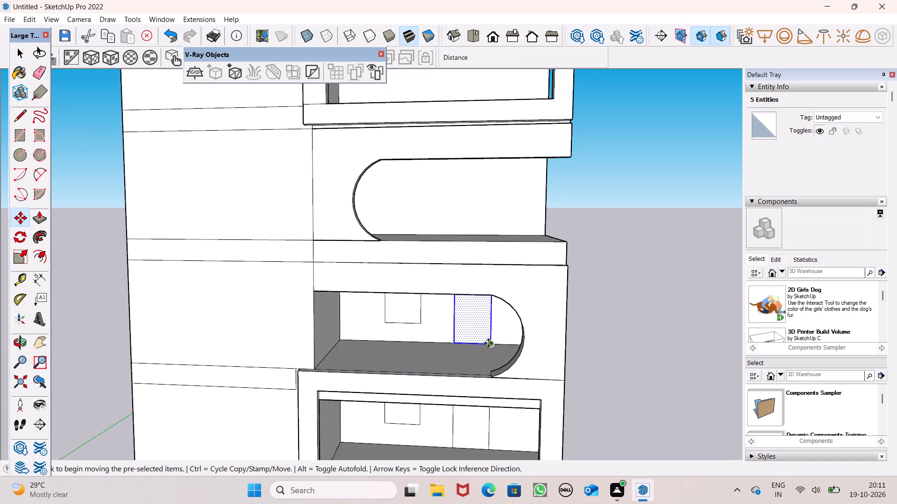
left_click_drag(488, 343, 490, 231)
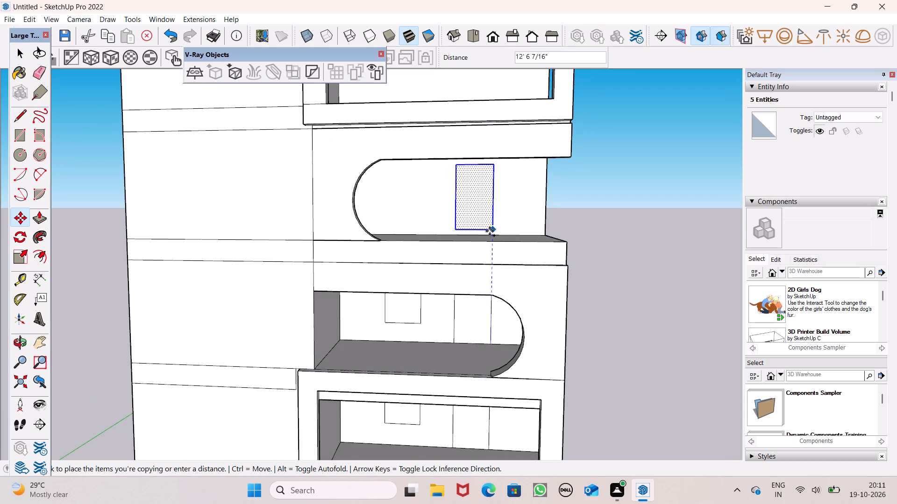
left_click_drag(490, 231, 490, 233)
left_click(577, 235)
key("space")
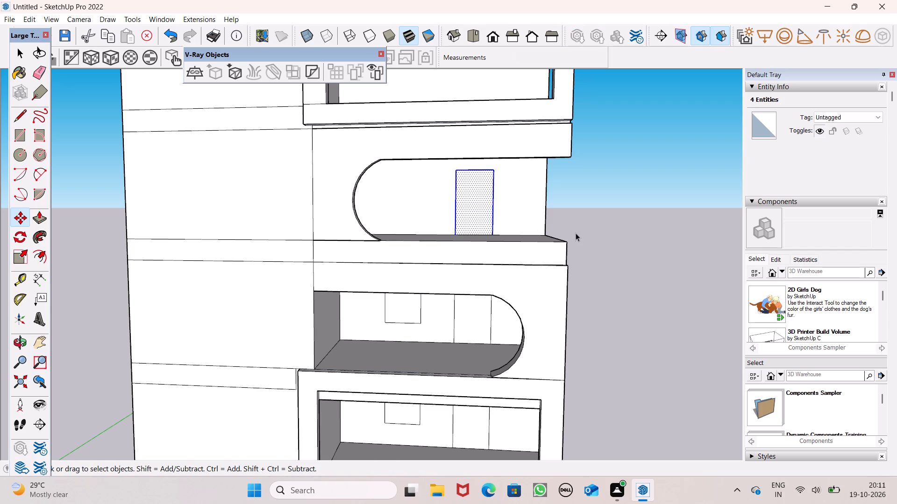
left_click(576, 233)
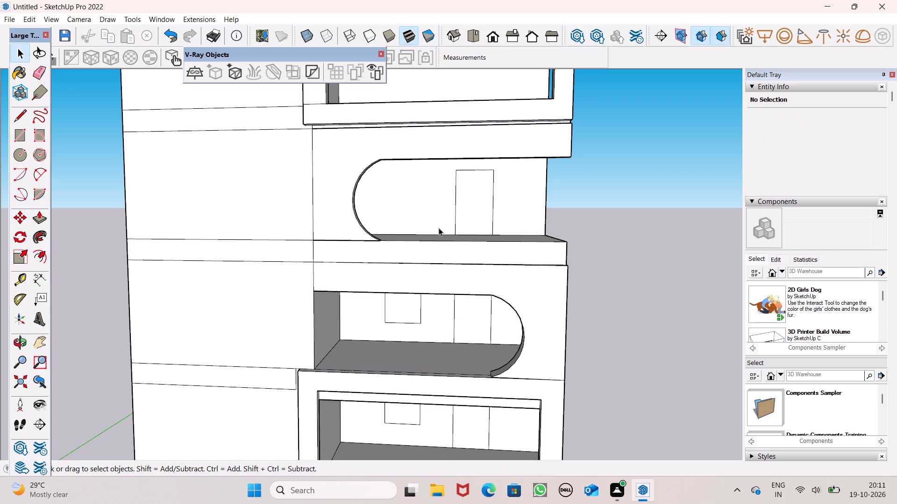
Copy the window rectangle about 12' 7" up to the third balcony's rear wall, offset slightly toward the door.
double_click(408, 314)
double_click(408, 316)
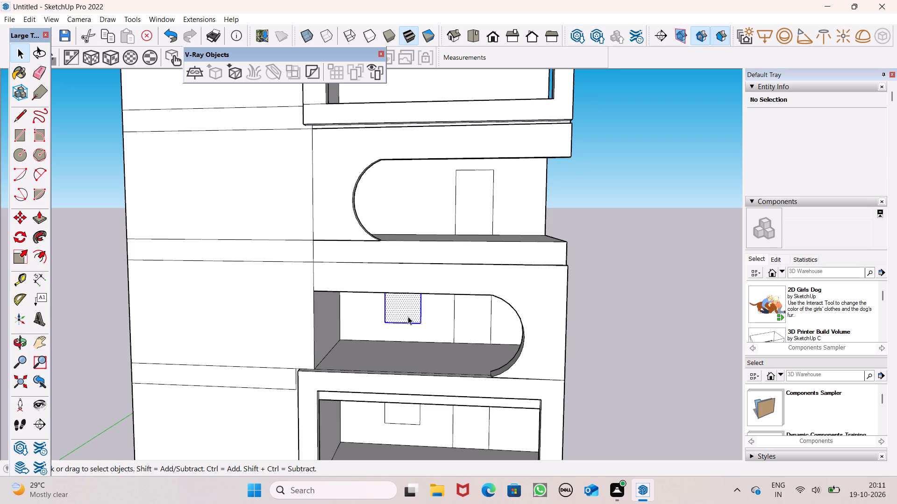
key("m")
key("Return")
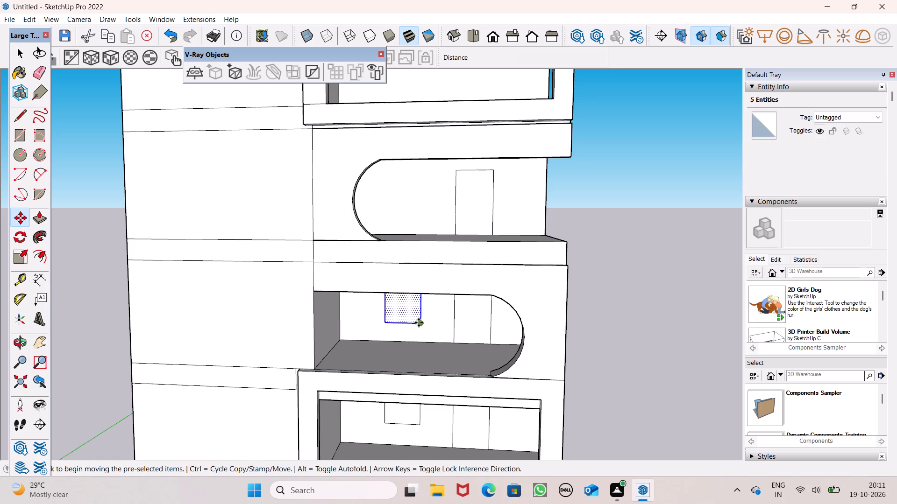
left_click_drag(419, 323, 434, 212)
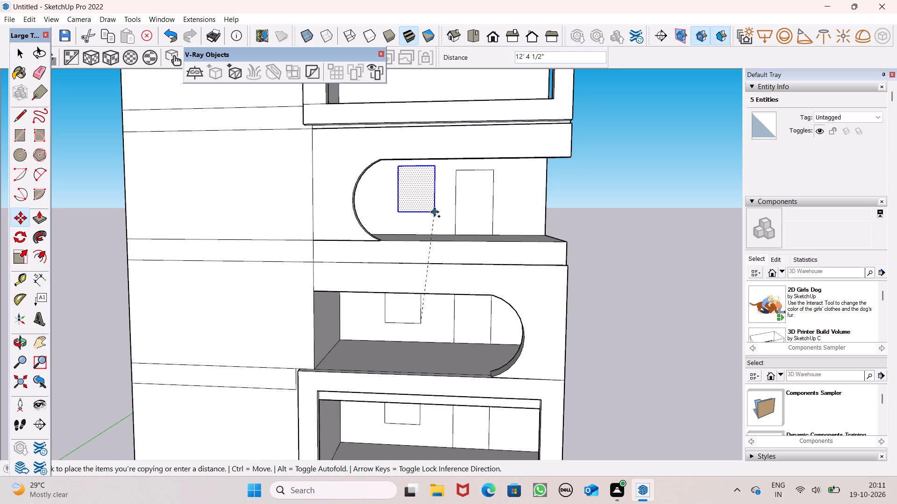
left_click_drag(434, 212, 428, 206)
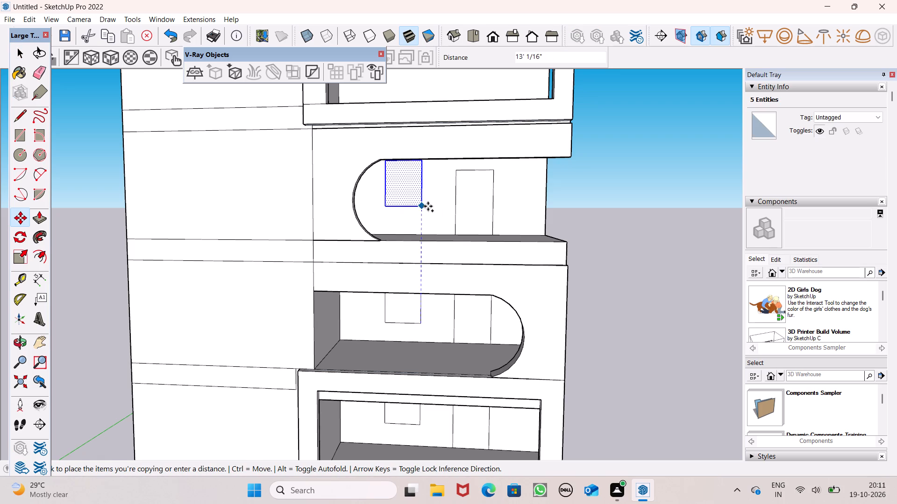
left_click_drag(428, 206, 428, 210)
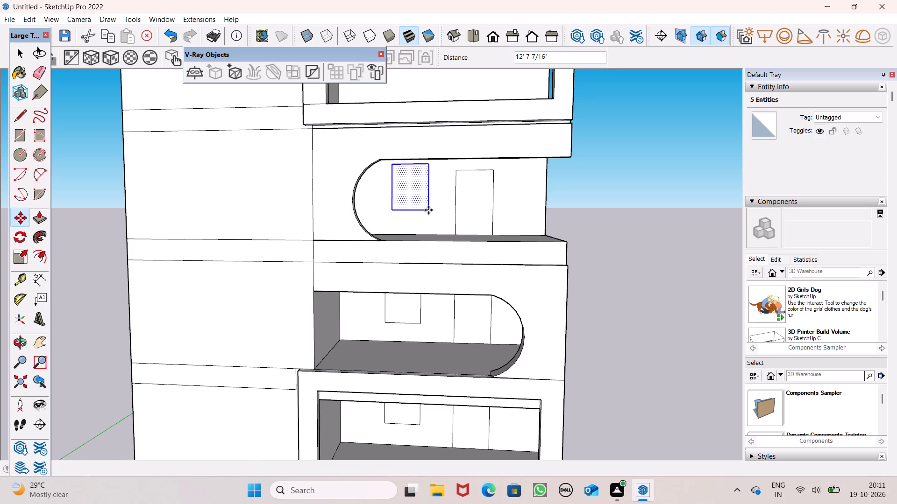
Shift the copied window rectangle about 1" on the third balcony's rear wall.
middle_click_drag(427, 237, 416, 207)
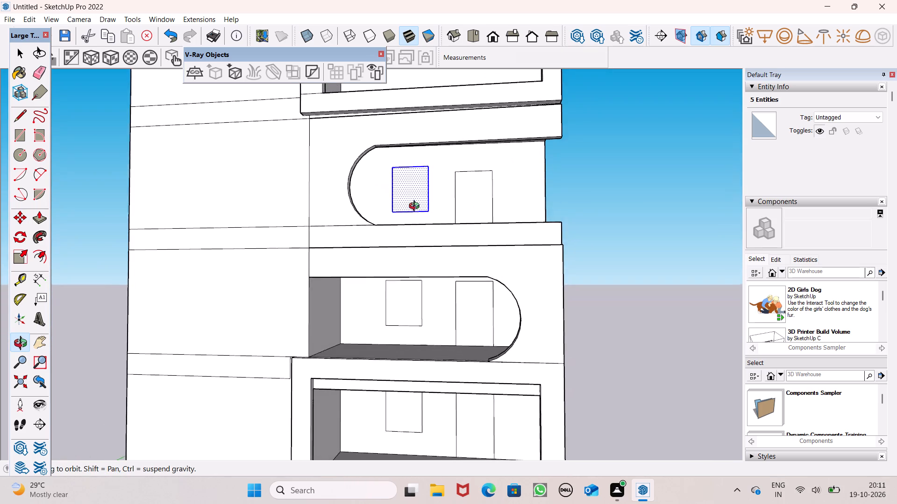
middle_click_drag(416, 207, 418, 247)
scroll(434, 217, "up", 4)
left_click_drag(429, 207, 428, 211)
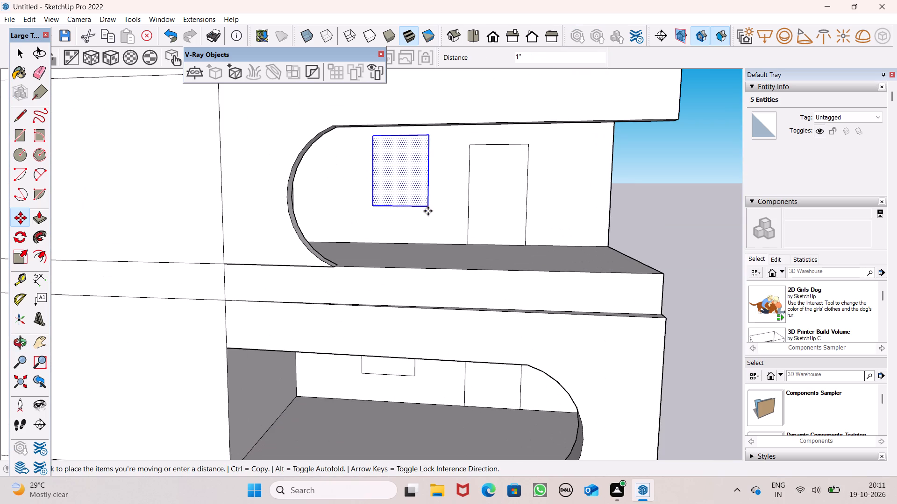
left_click_drag(428, 211, 428, 212)
key("space")
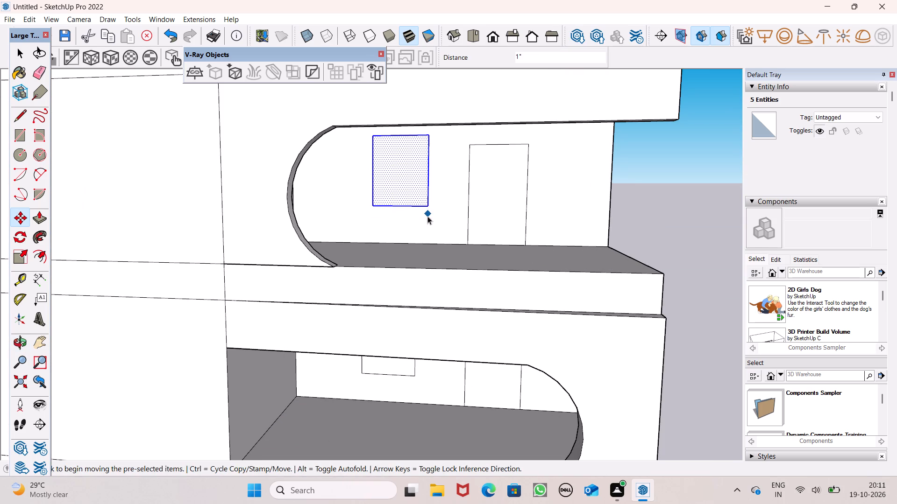
left_click(635, 227)
Copy the third balcony's door rectangle 12' straight up onto the base of the top framed balcony's rear wall.
scroll(326, 209, "down", 12)
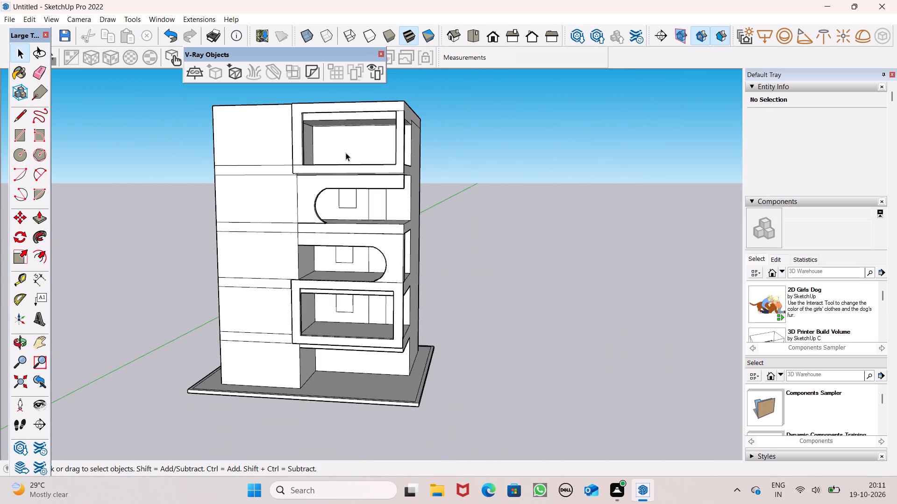
scroll(346, 148, "up", 4)
middle_click_drag(353, 174, 395, 179)
double_click(400, 244)
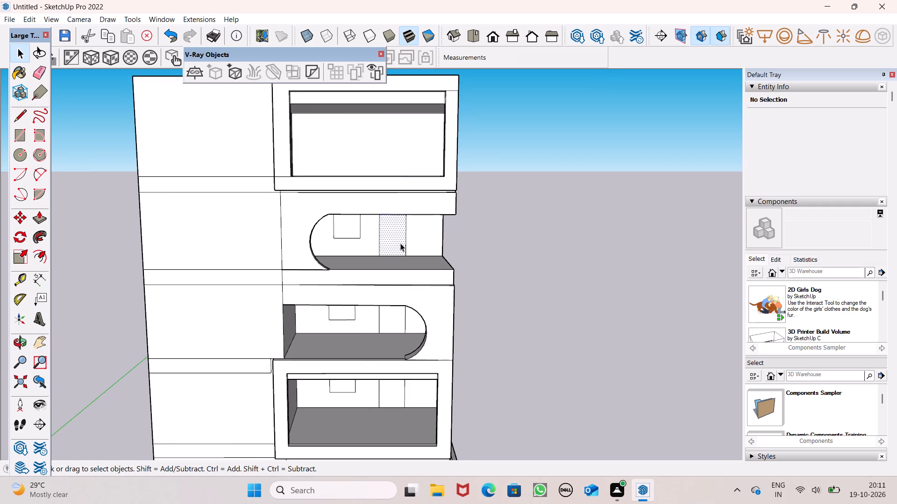
scroll(400, 241, "down", 1)
key("m")
key("Return")
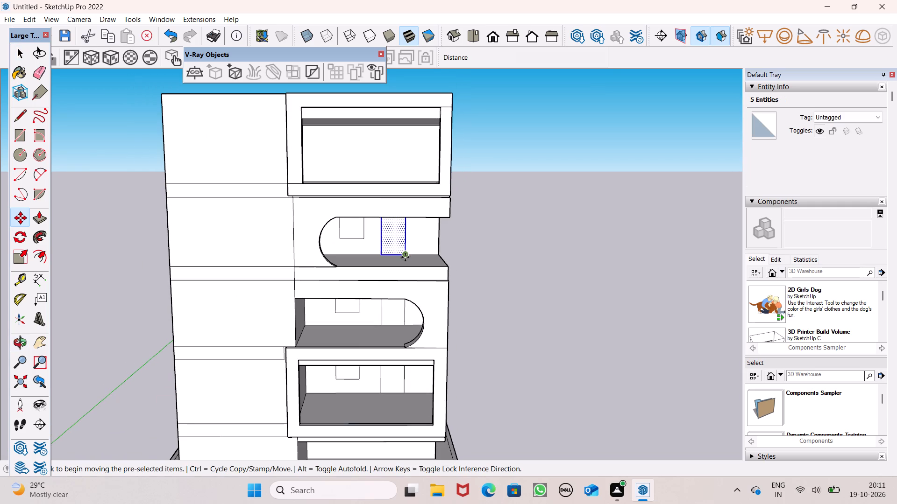
left_click_drag(406, 255, 407, 178)
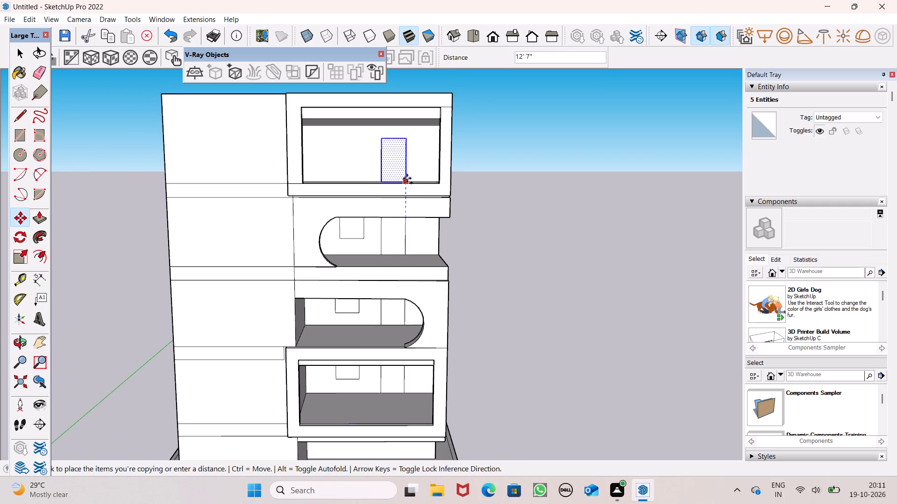
left_click_drag(407, 178, 409, 179)
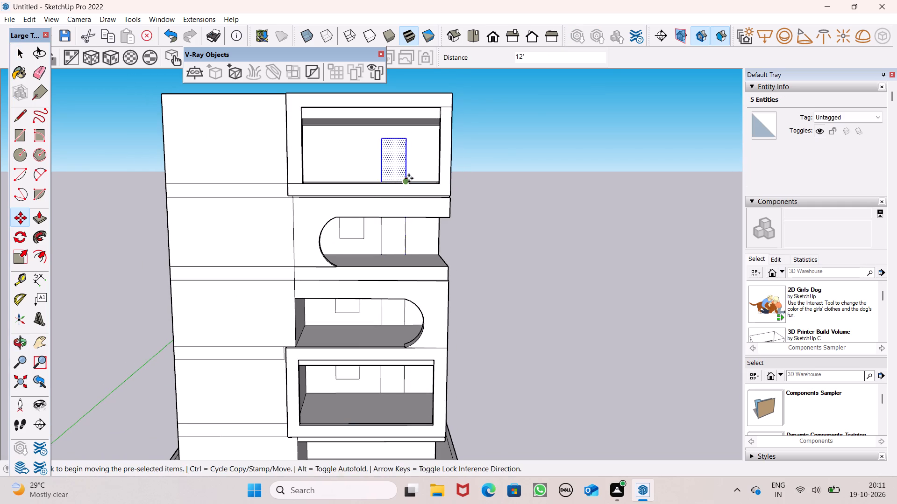
middle_click_drag(403, 205, 392, 224)
key("space")
left_click(517, 233)
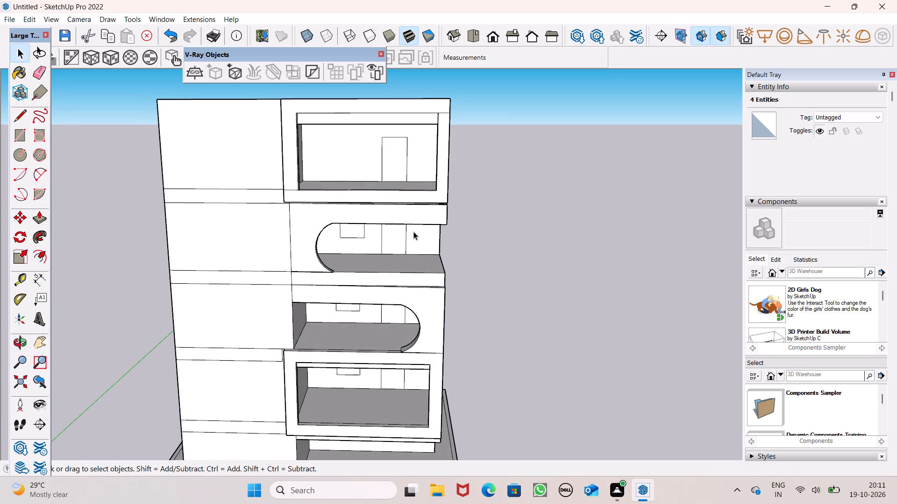
Copy the window rectangle from the upper round-ended balcony about 11' 5" straight up onto the top framed balcony's rear wall.
double_click(357, 228)
key("m")
key("Return")
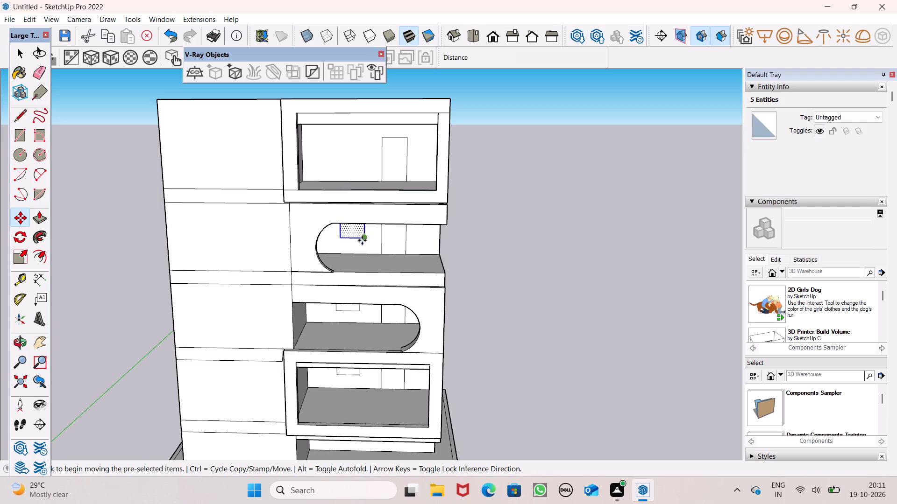
left_click_drag(365, 238, 368, 171)
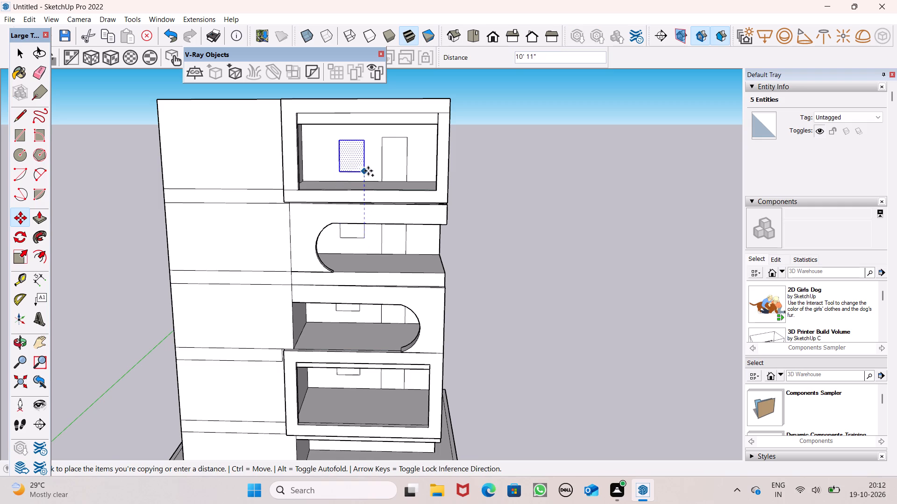
left_click_drag(368, 171, 369, 168)
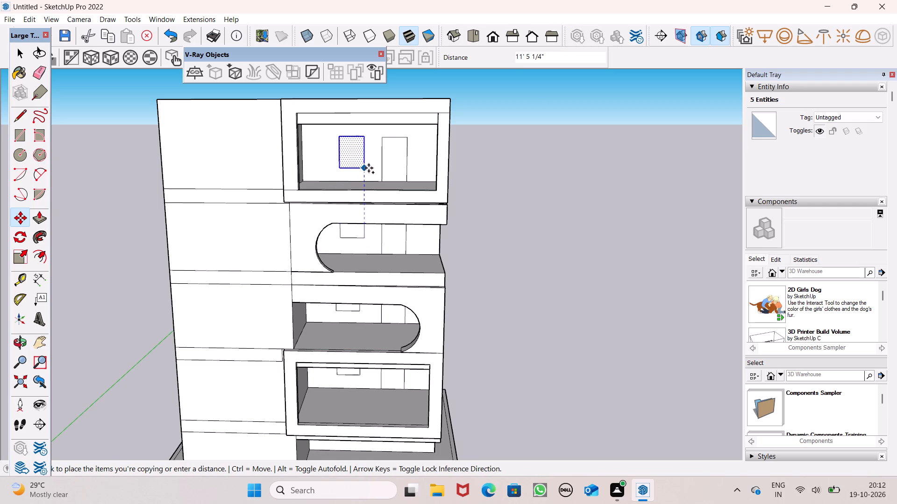
left_click_drag(369, 168, 369, 168)
key("space")
left_click(537, 240)
Examine the placement of the door and window outlines across the stacked balconies from above and below.
scroll(398, 211, "down", 1)
middle_click_drag(383, 203, 375, 163)
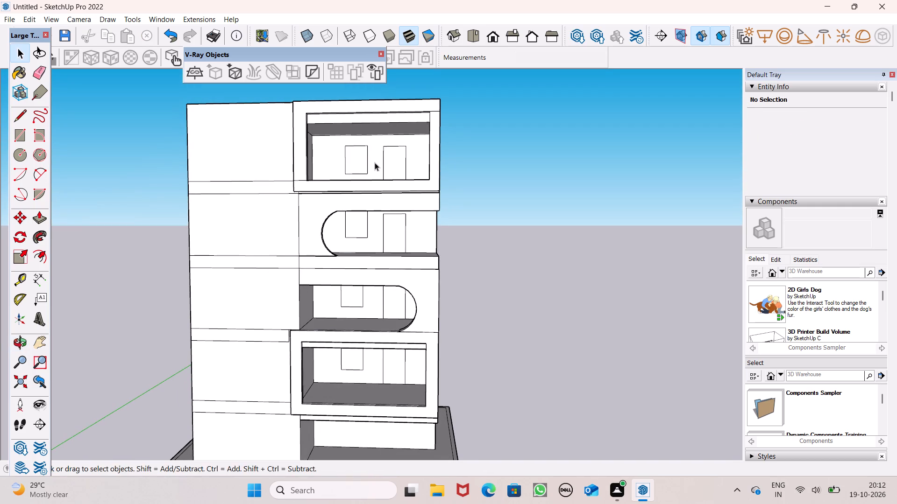
middle_click_drag(385, 226, 374, 180)
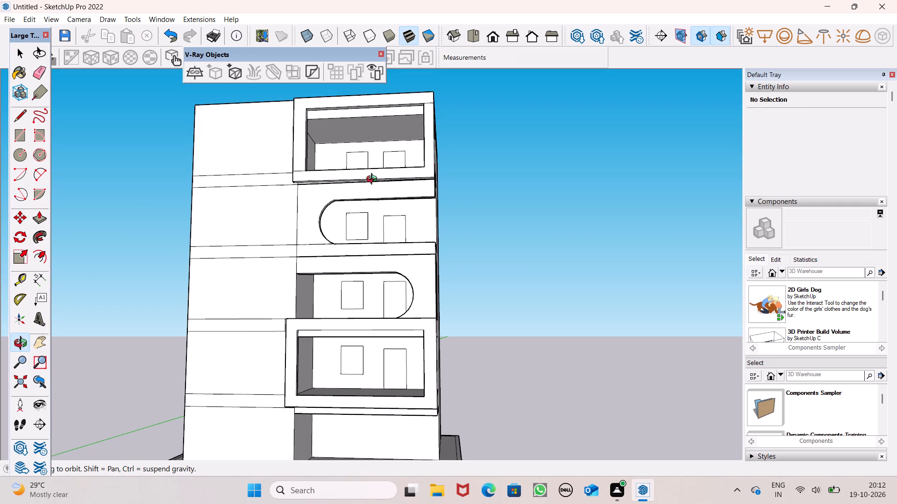
middle_click_drag(374, 180, 382, 184)
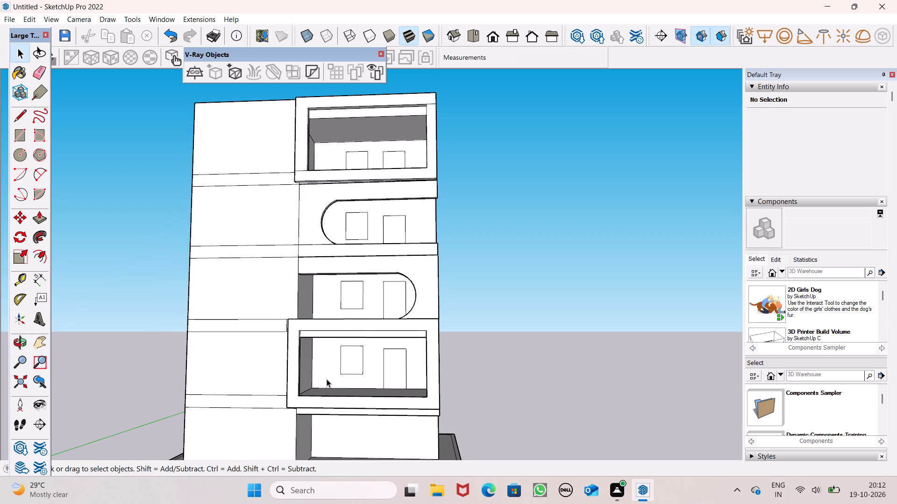
scroll(355, 381, "up", 1)
scroll(345, 266, "up", 7)
middle_click_drag(358, 292, 356, 299)
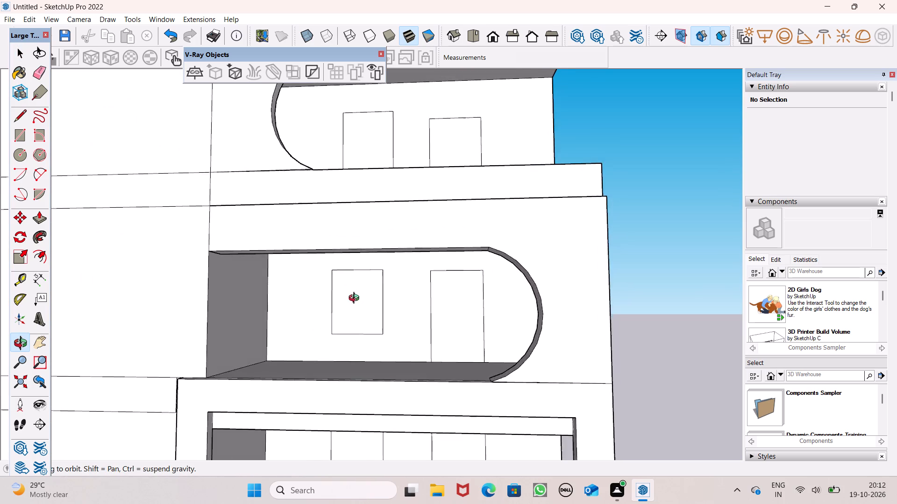
middle_click_drag(356, 299, 339, 343)
scroll(384, 309, "down", 8)
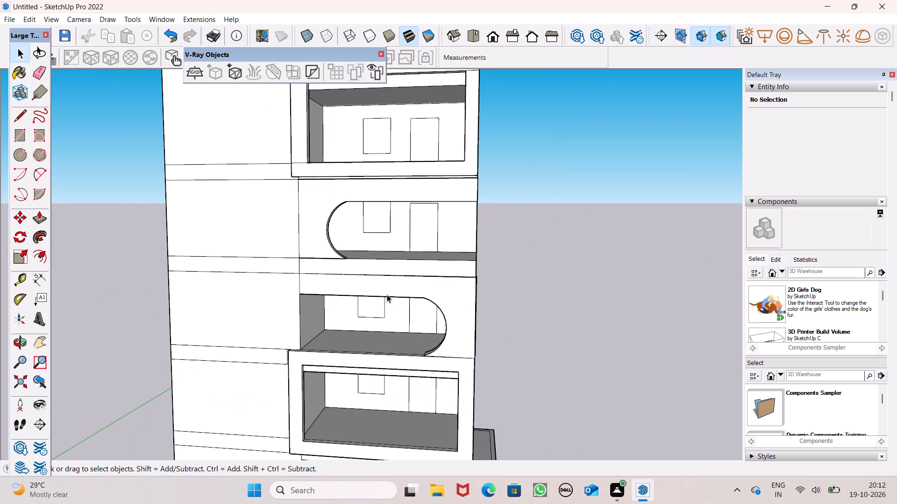
Move the window rectangle on the upper round-ended balcony's rear wall about 4 1/4", mainly downward.
scroll(387, 160, "up", 5)
middle_click_drag(385, 243, 384, 196)
scroll(391, 252, "up", 3)
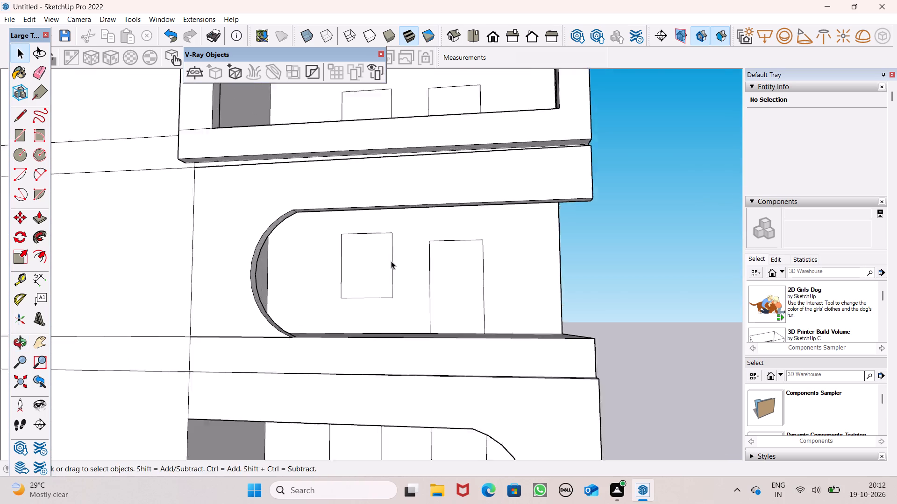
scroll(391, 261, "up", 4)
middle_click(391, 261)
double_click(380, 262)
key("m")
key("Return")
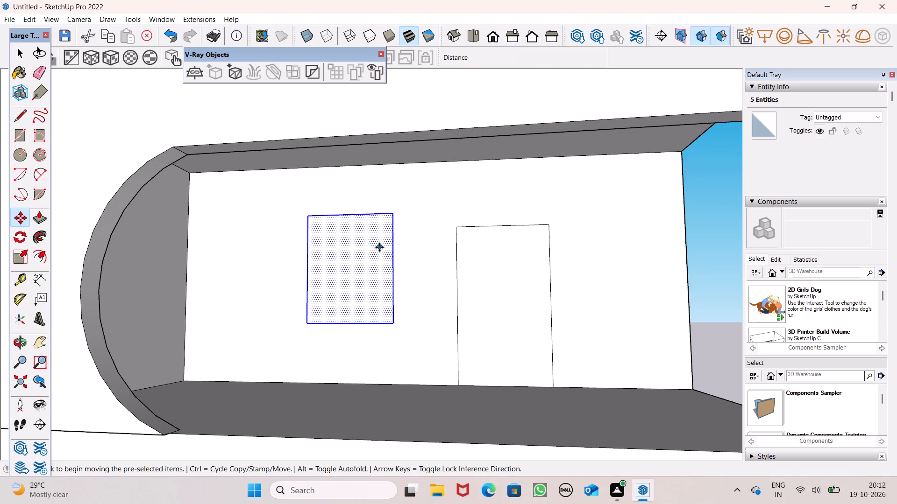
left_click_drag(379, 249, 381, 257)
key("space")
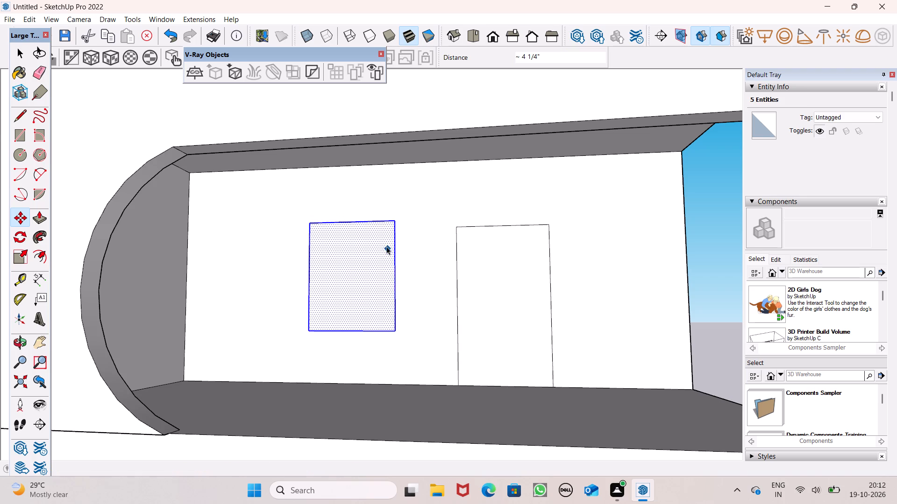
scroll(386, 246, "down", 6)
left_click(565, 280)
Shift the window rectangle on the lowest framed balcony's rear wall by about 3/8".
scroll(460, 224, "down", 5)
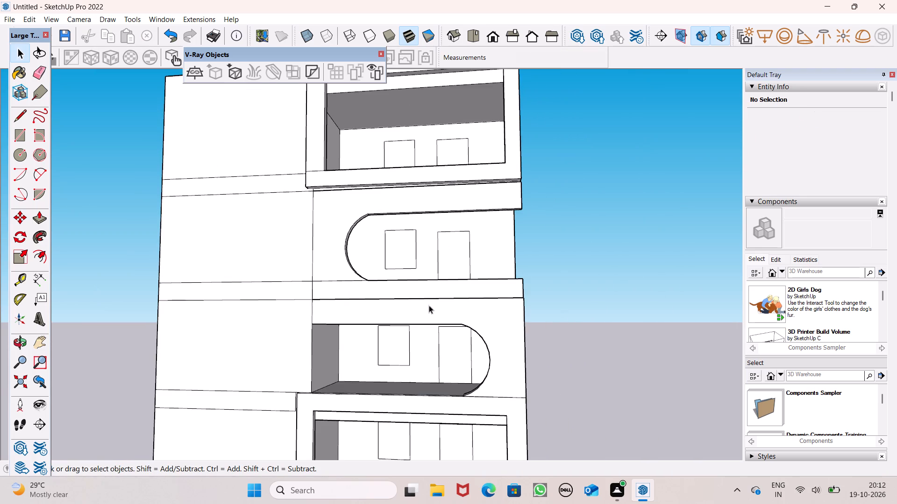
middle_click_drag(413, 341, 412, 315)
scroll(395, 340, "up", 5)
scroll(421, 275, "down", 10)
scroll(410, 467, "up", 7)
double_click(402, 374)
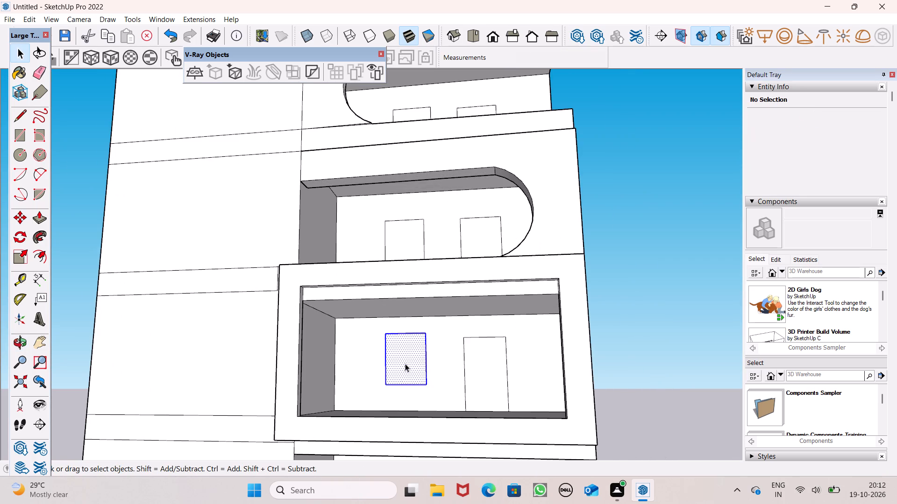
scroll(405, 364, "up", 1)
key("m")
key("Return")
left_click_drag(409, 363, 409, 368)
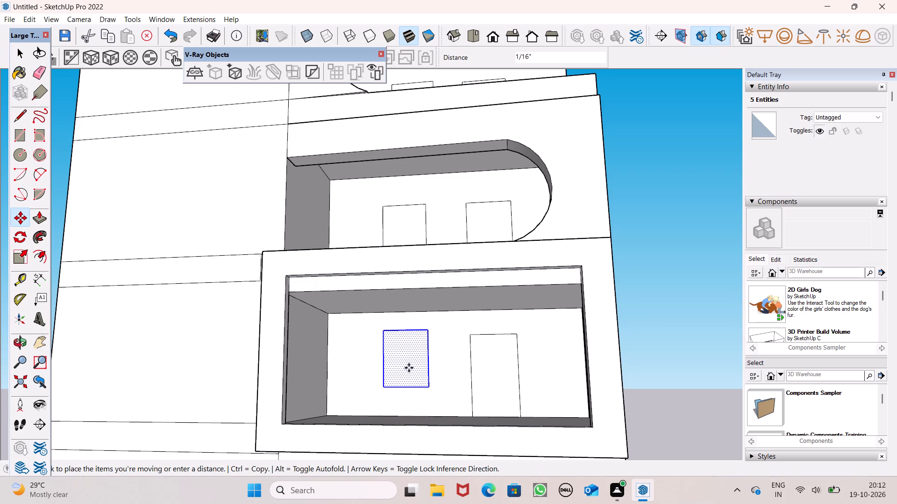
left_click_drag(409, 368, 409, 369)
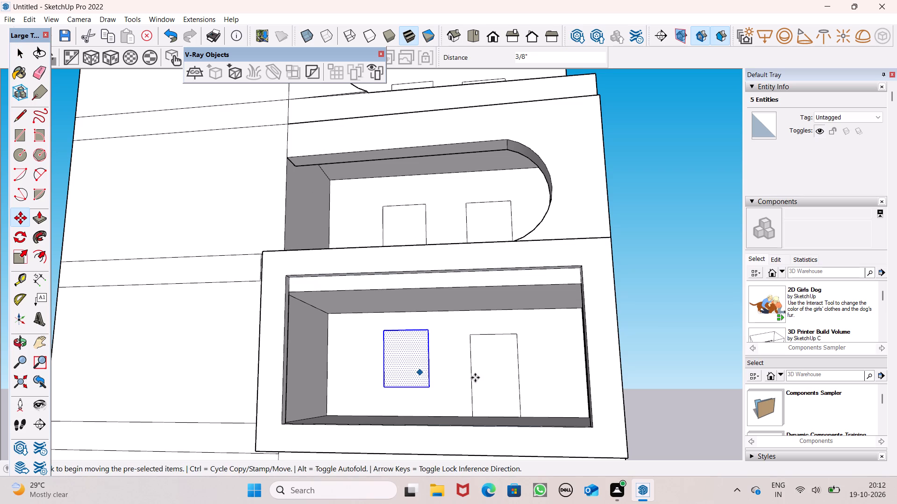
key("space")
left_click(652, 338)
Push the door and window faces 6" through the lowest framed balcony's rear wall to cut openings.
scroll(464, 251, "down", 8)
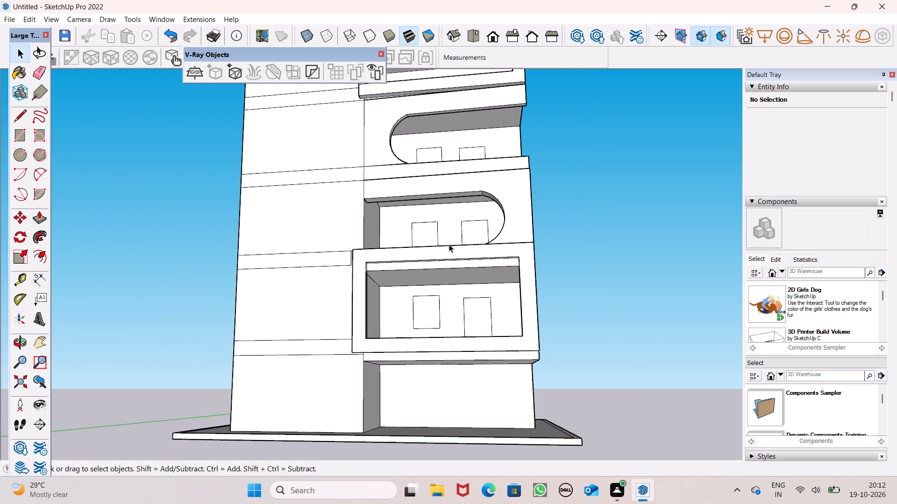
scroll(449, 244, "down", 2)
middle_click_drag(507, 286, 514, 377)
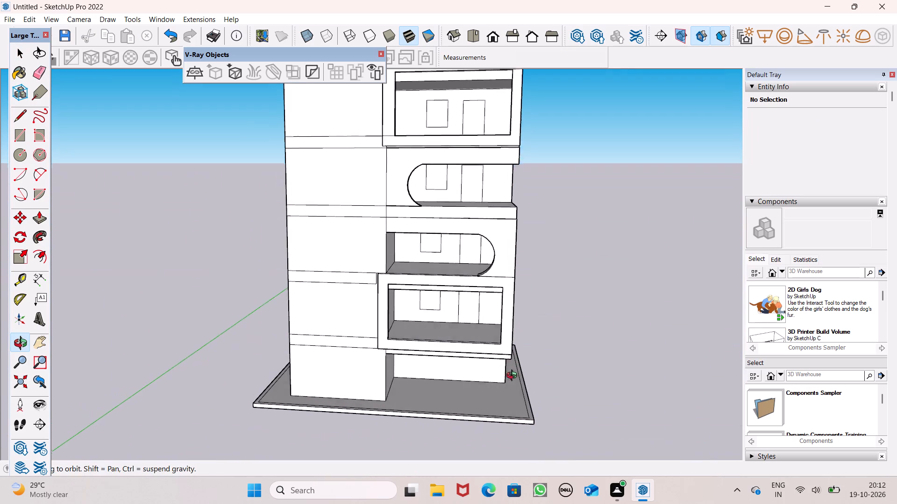
middle_click_drag(514, 377, 516, 377)
scroll(469, 288, "down", 2)
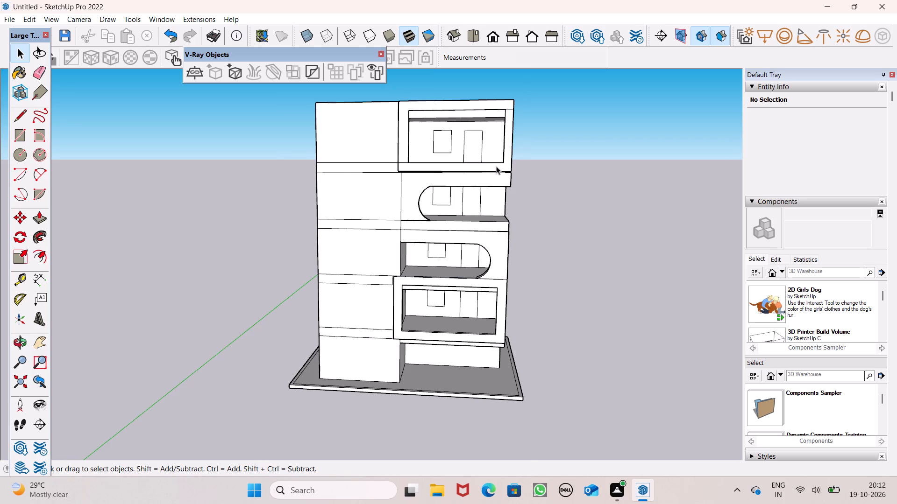
scroll(496, 166, "up", 2)
left_click(36, 217)
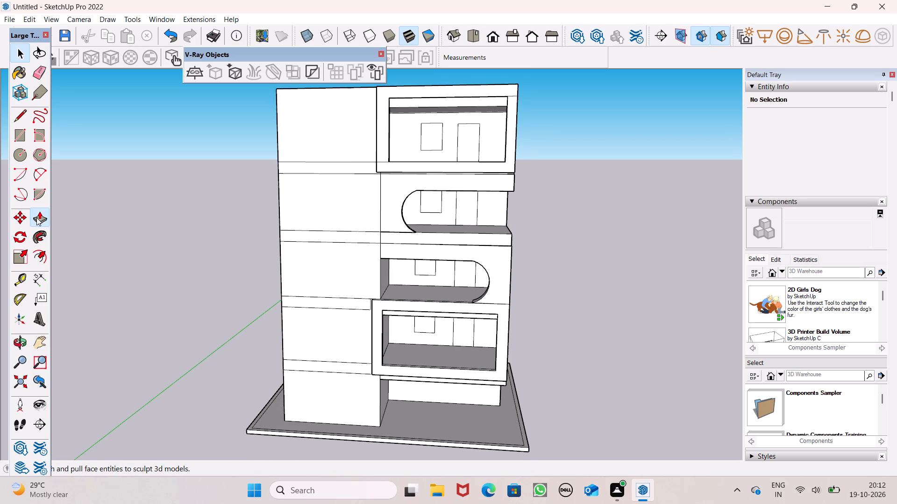
scroll(449, 357, "up", 9)
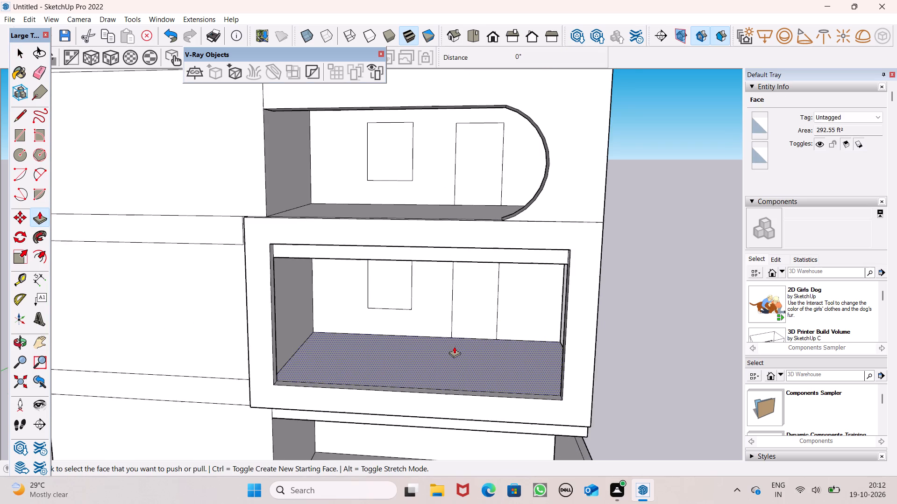
left_click_drag(460, 331, 479, 316)
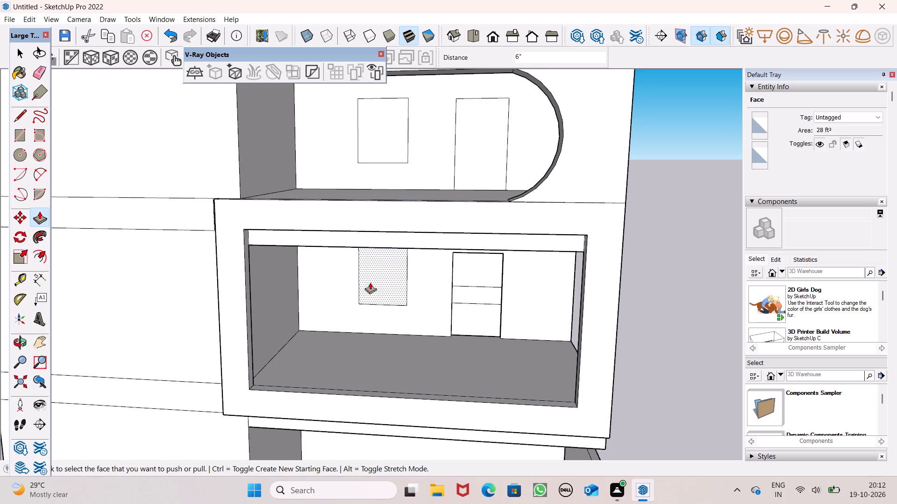
left_click_drag(372, 286, 399, 276)
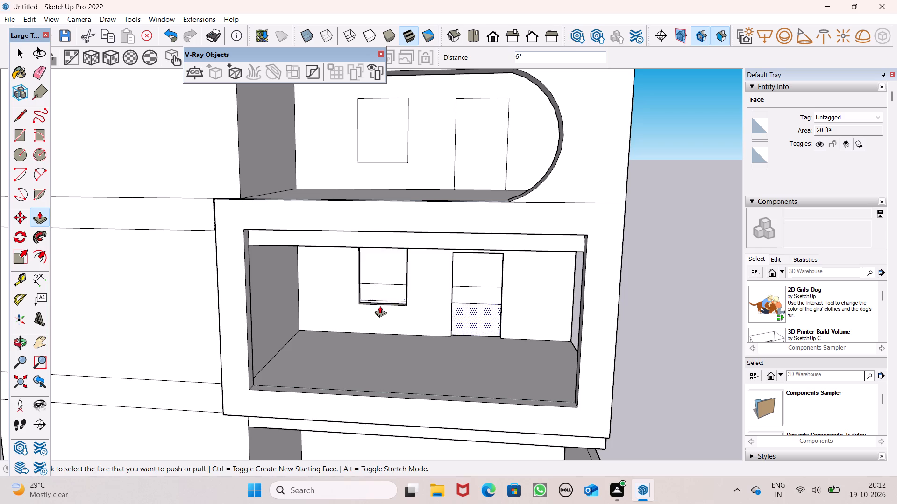
Push the window and door faces 6" through the lower round-ended balcony's rear wall to cut openings.
scroll(375, 322, "down", 5)
scroll(389, 202, "up", 5)
left_click_drag(370, 228, 386, 221)
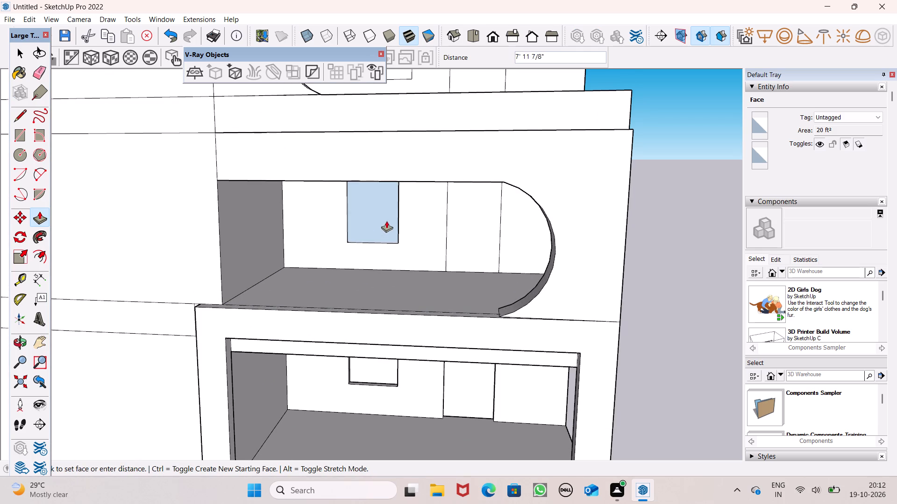
left_click_drag(386, 221, 395, 216)
scroll(385, 239, "up", 5)
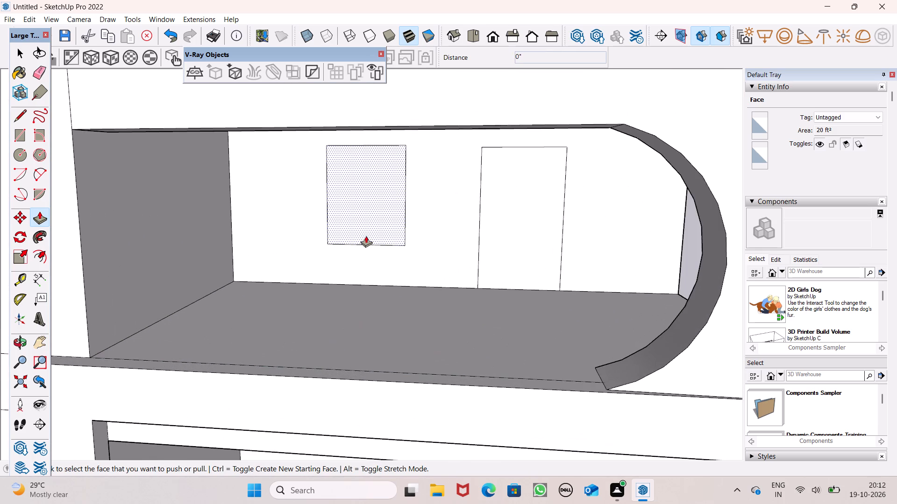
left_click_drag(346, 234, 370, 214)
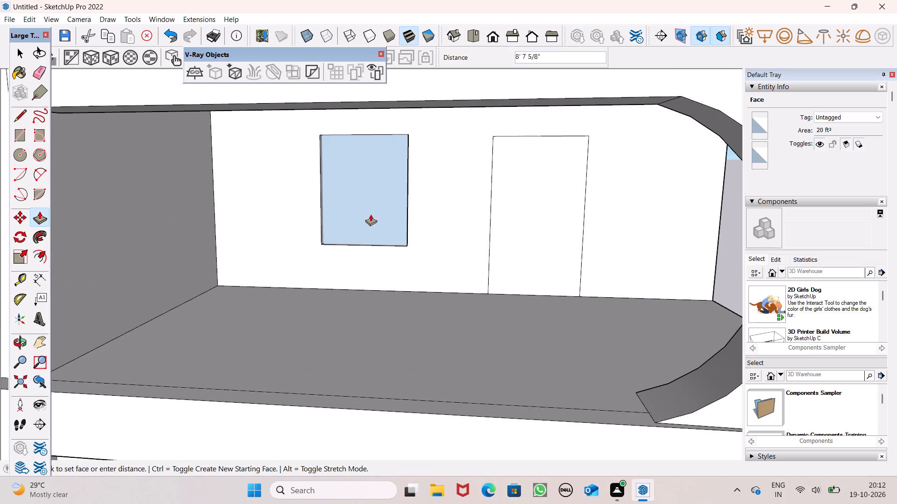
left_click_drag(370, 214, 385, 182)
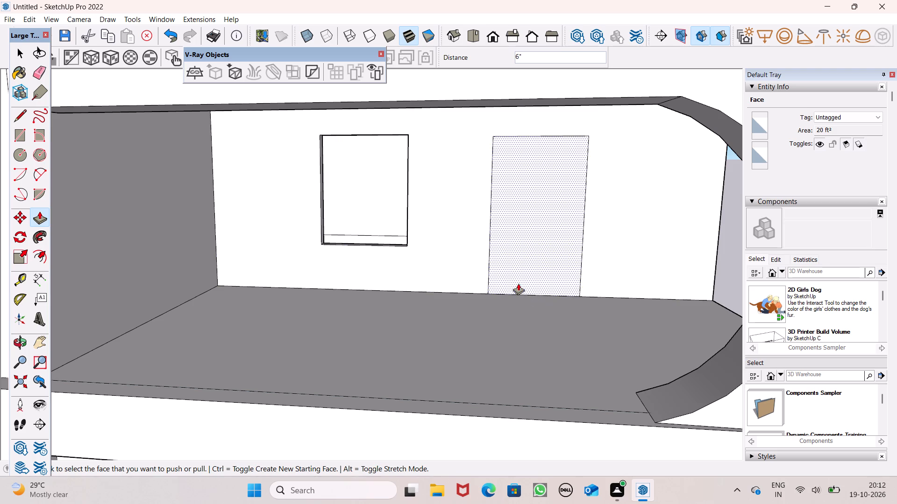
left_click_drag(518, 283, 531, 241)
Push the window and door faces 6" through the upper round-ended balcony's rear wall to cut openings.
scroll(414, 309, "down", 6)
scroll(384, 269, "down", 6)
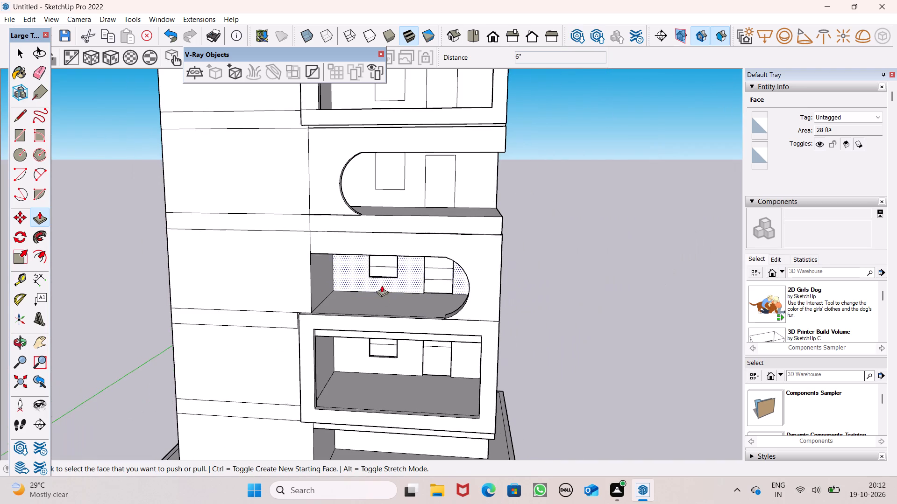
scroll(404, 146, "up", 11)
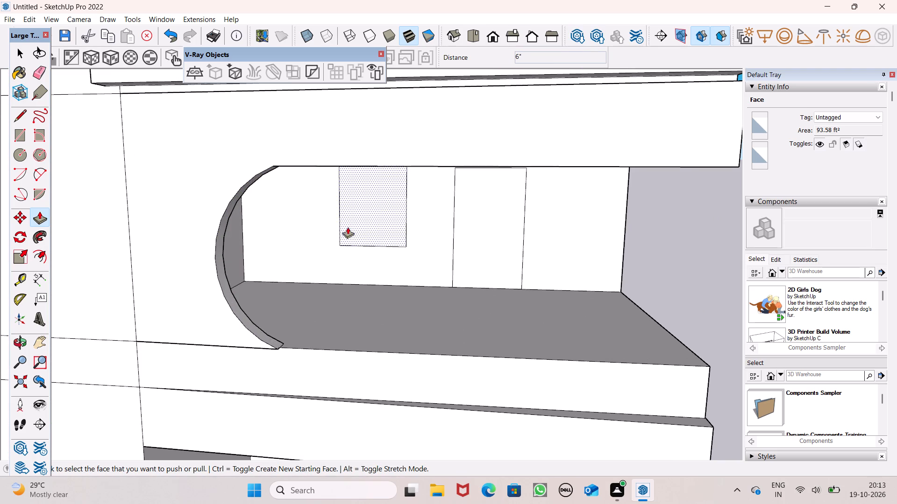
left_click_drag(347, 236, 392, 217)
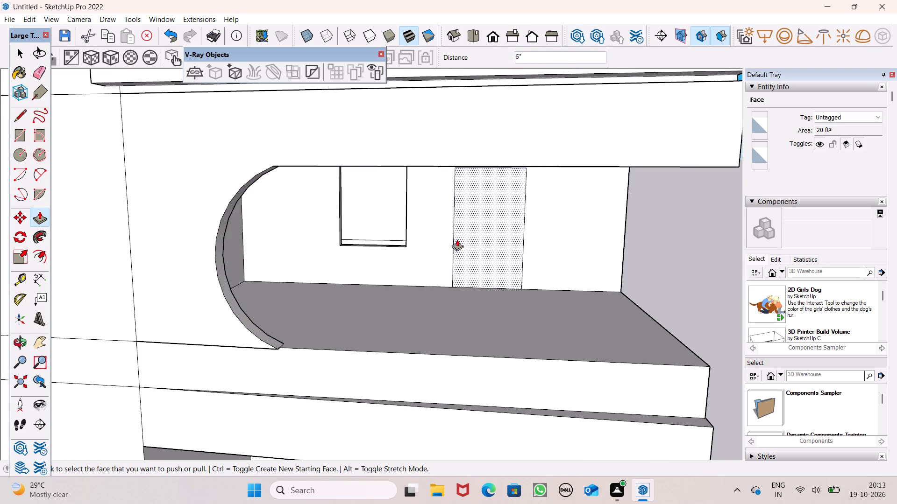
left_click_drag(471, 285, 484, 250)
Push the door face through the top framed balcony's rear wall to cut an opening.
scroll(429, 343, "down", 6)
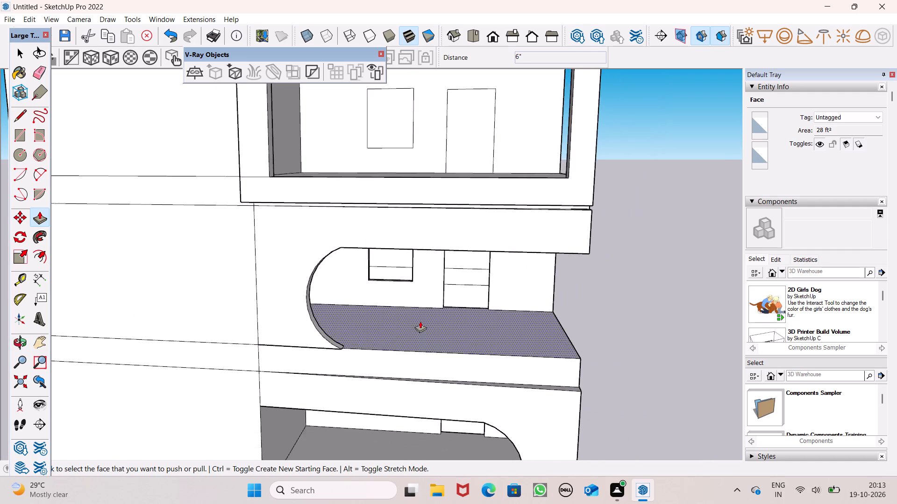
scroll(420, 323, "down", 6)
scroll(460, 201, "up", 6)
left_click_drag(427, 263, 438, 246)
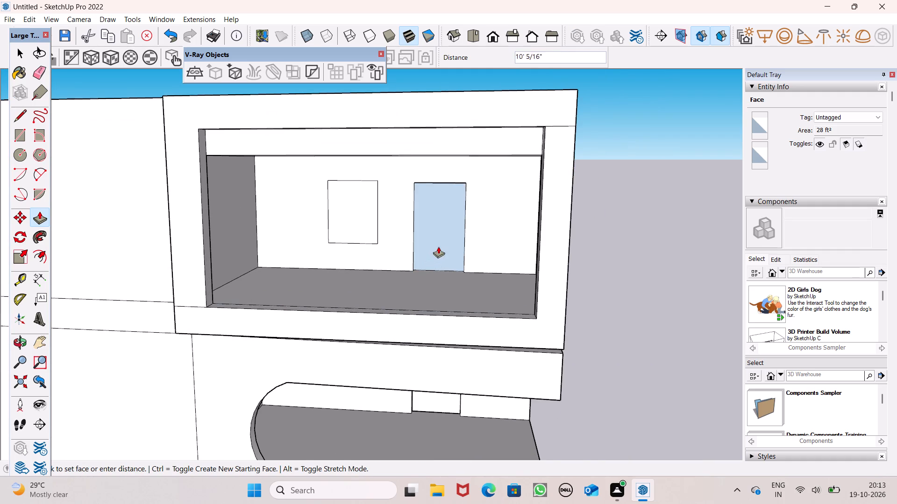
left_click_drag(438, 246, 443, 245)
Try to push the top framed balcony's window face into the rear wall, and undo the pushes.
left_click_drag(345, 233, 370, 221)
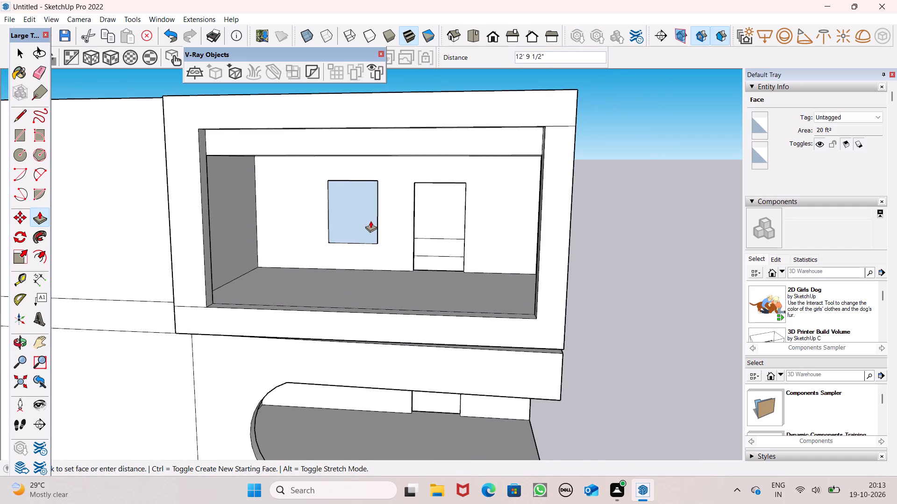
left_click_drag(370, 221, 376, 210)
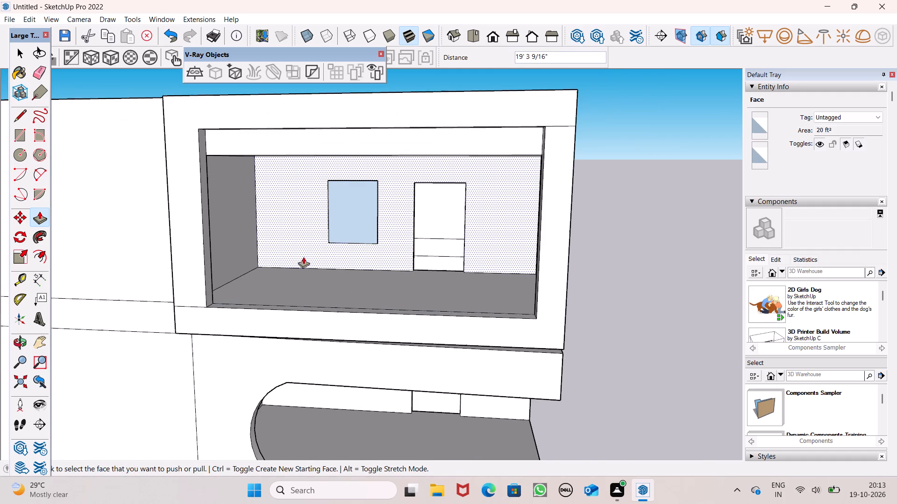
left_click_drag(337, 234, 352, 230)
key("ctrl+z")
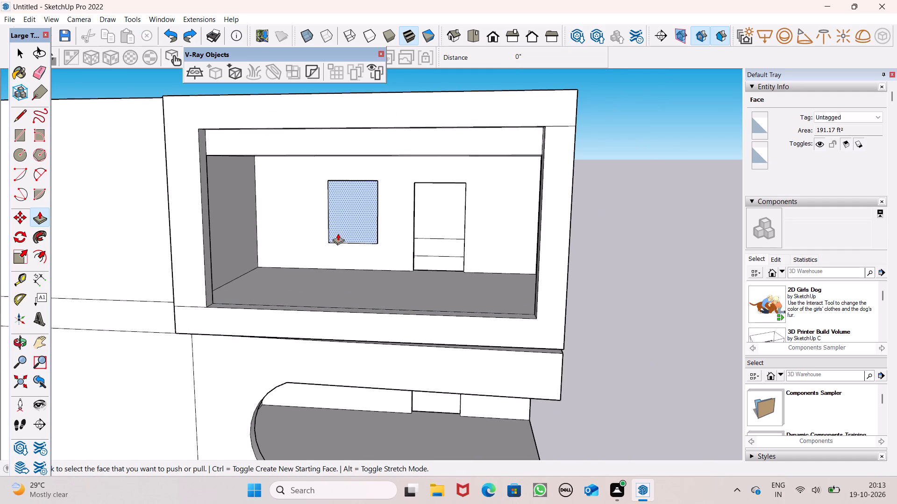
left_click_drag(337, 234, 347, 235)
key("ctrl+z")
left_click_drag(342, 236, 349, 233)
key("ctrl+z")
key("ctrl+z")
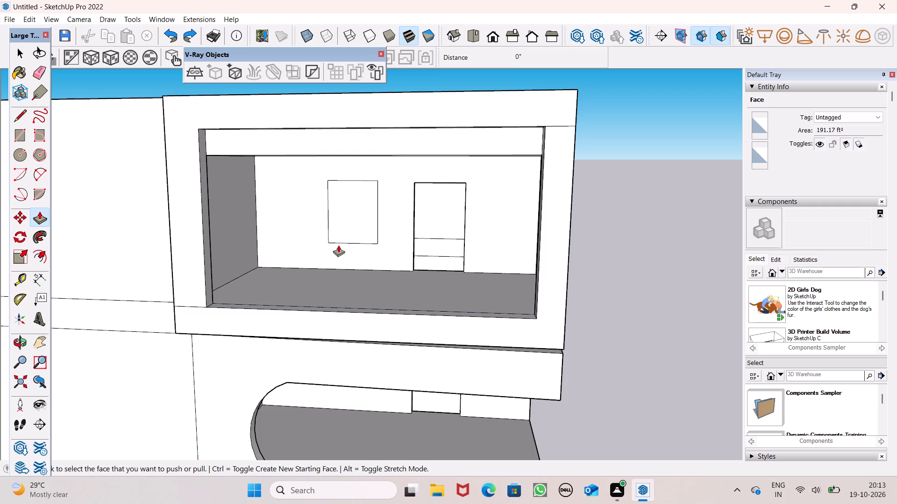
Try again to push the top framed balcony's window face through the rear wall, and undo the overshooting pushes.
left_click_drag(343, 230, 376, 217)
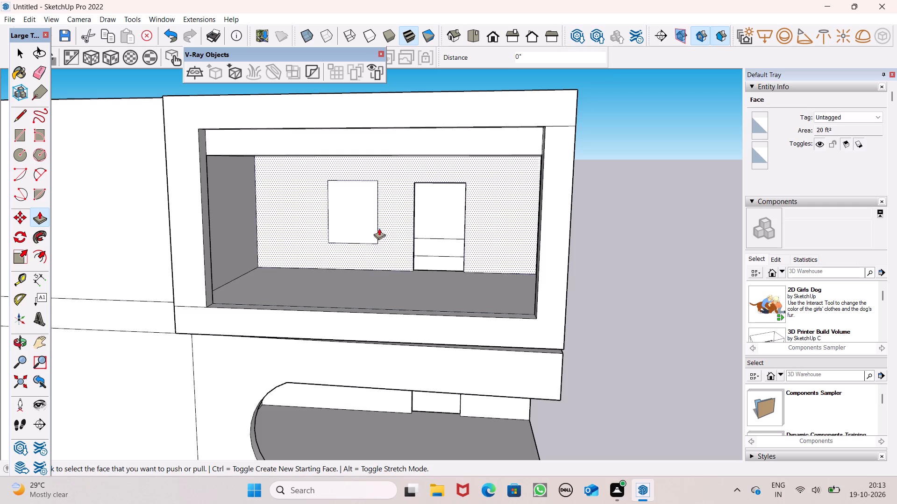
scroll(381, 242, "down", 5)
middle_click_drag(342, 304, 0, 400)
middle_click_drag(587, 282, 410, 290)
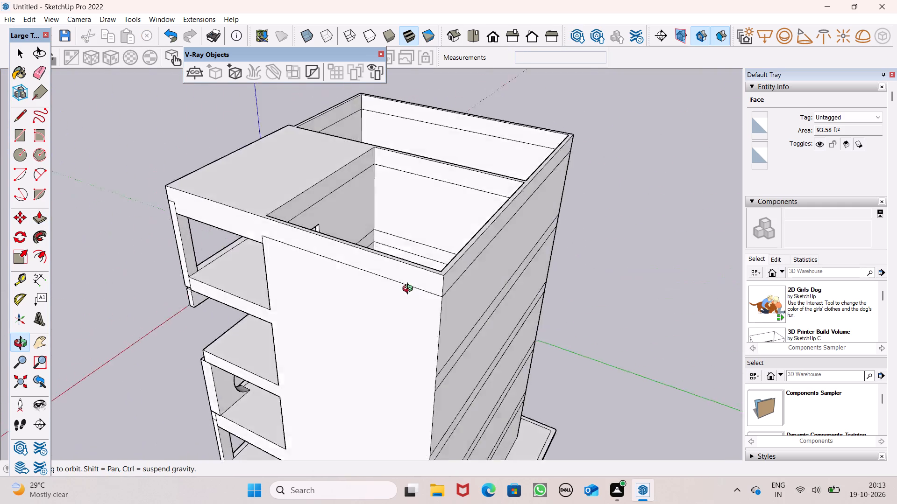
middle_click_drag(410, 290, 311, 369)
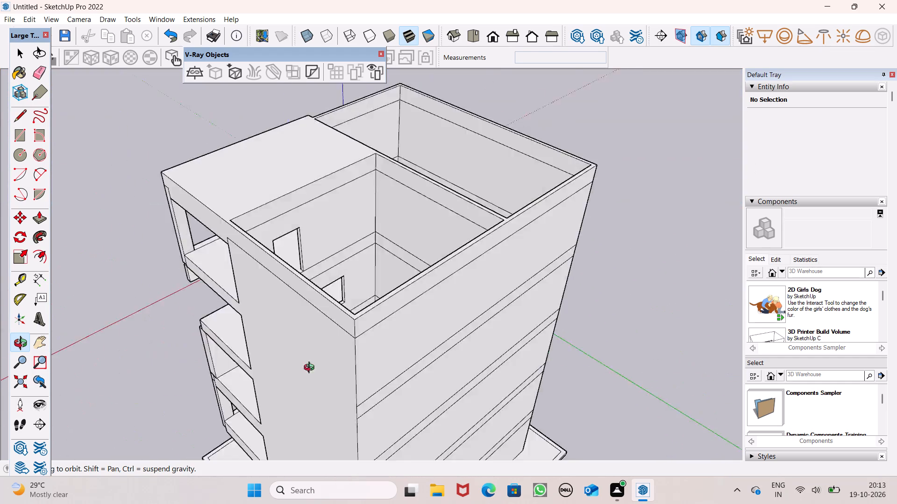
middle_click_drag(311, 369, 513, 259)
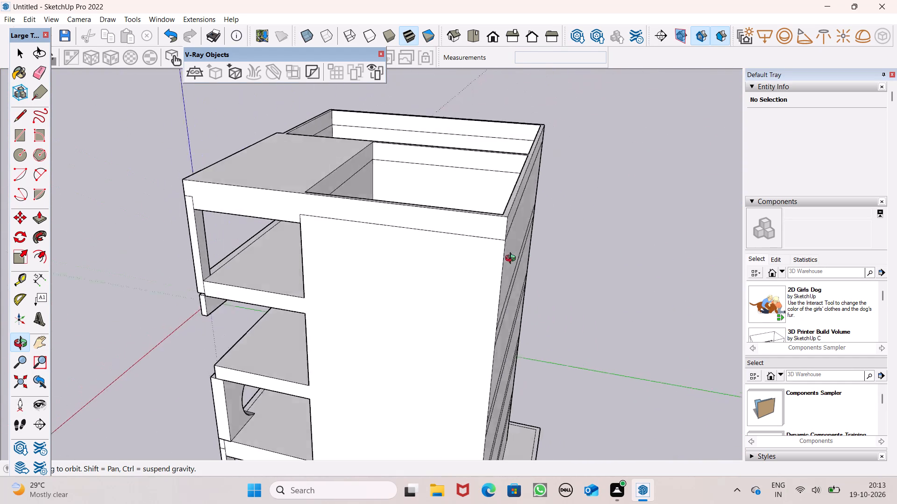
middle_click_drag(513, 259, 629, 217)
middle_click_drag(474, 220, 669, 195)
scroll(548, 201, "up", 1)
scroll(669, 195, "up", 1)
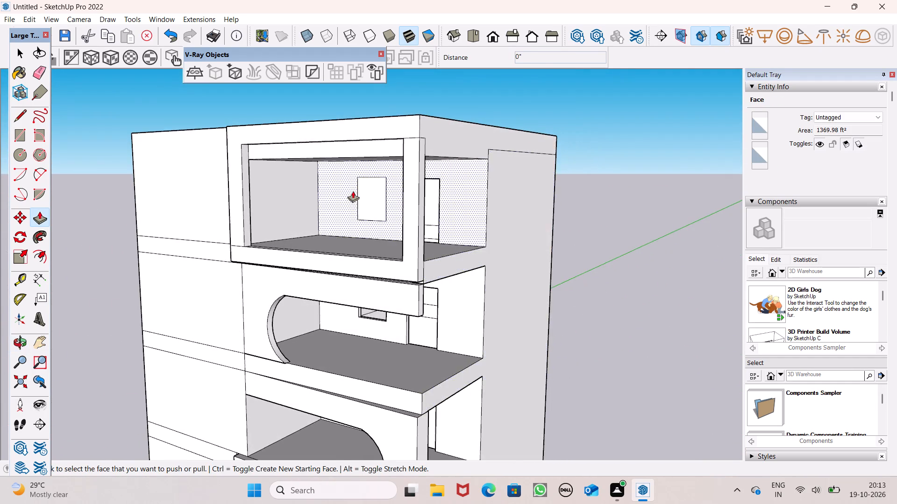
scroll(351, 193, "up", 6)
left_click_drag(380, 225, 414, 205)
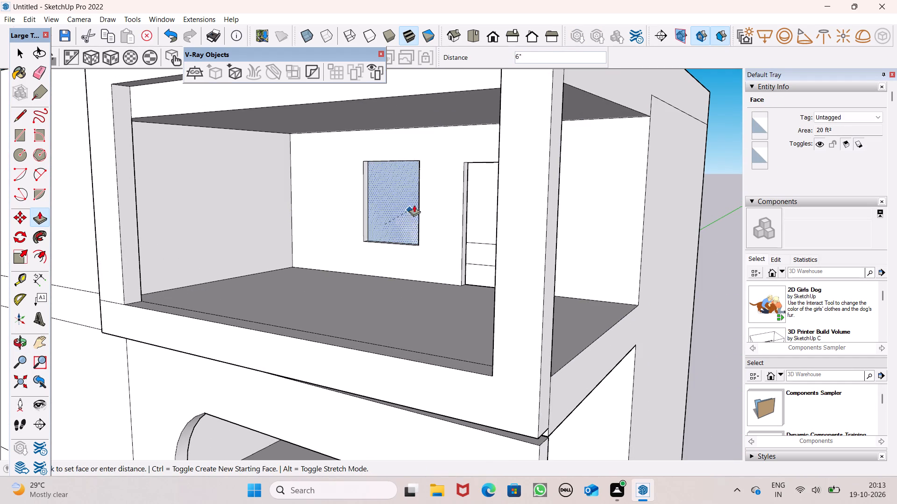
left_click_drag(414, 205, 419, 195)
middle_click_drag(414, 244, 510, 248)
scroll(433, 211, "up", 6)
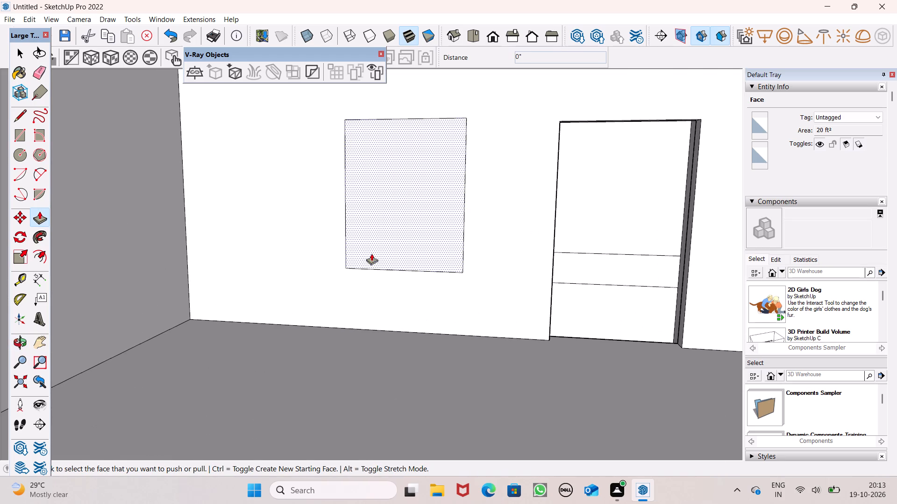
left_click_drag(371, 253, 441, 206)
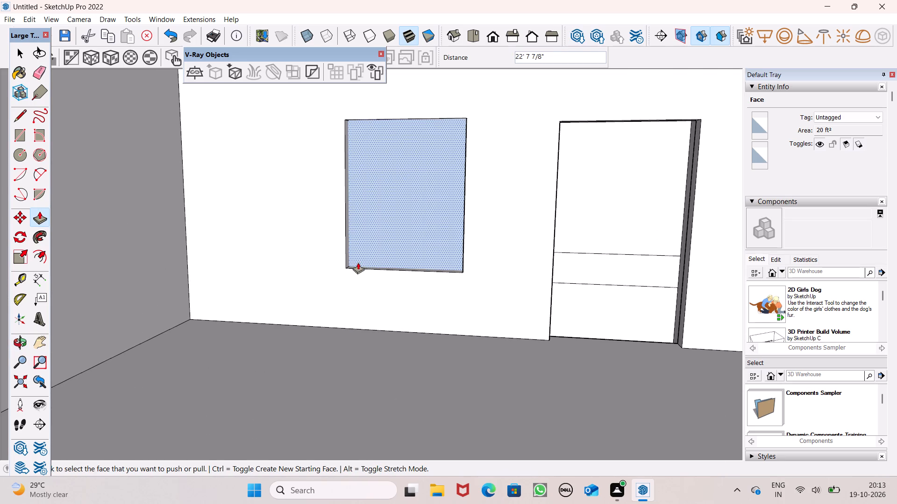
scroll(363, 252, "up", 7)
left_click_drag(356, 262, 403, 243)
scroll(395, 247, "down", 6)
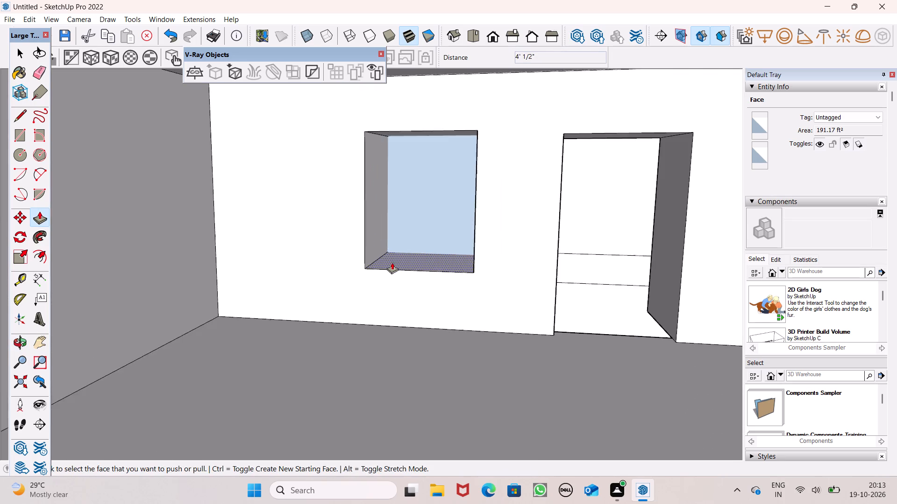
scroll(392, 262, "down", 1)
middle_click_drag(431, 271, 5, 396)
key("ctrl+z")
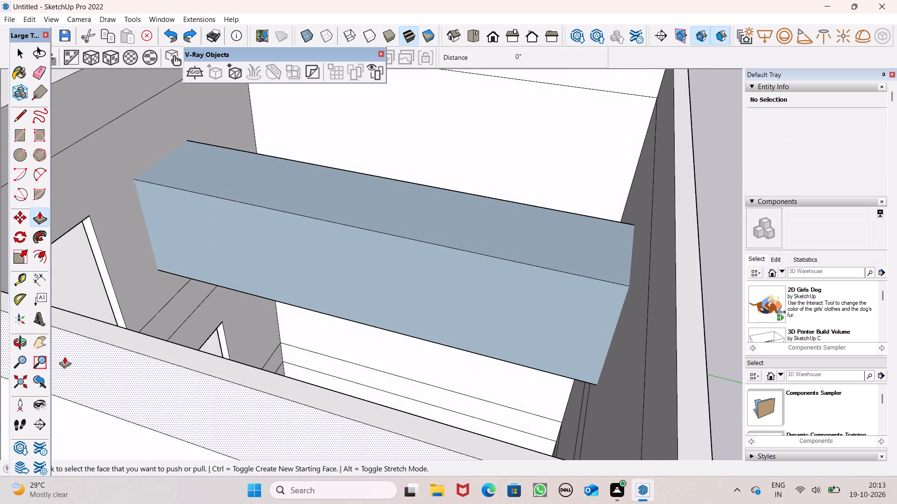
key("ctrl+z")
Push the window face 6" through the top framed balcony's rear wall to cut an opening.
middle_click_drag(123, 306, 418, 260)
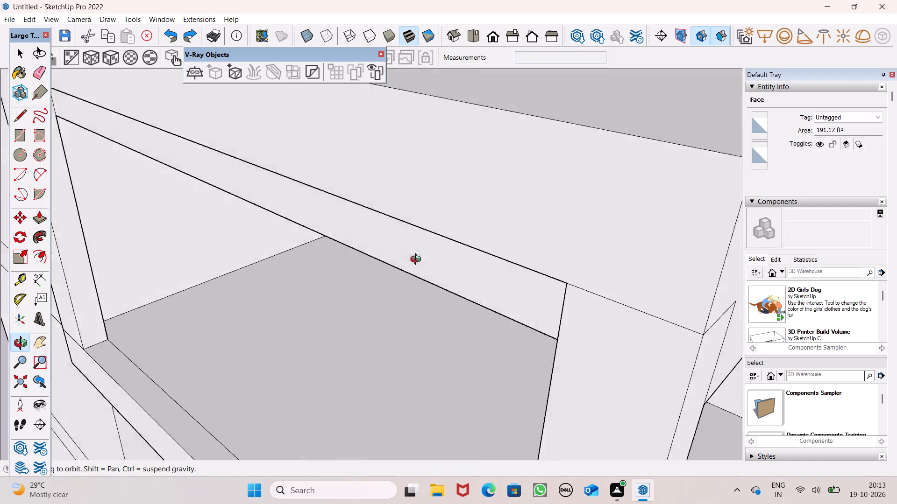
middle_click_drag(418, 260, 543, 233)
left_click_drag(531, 178, 580, 152)
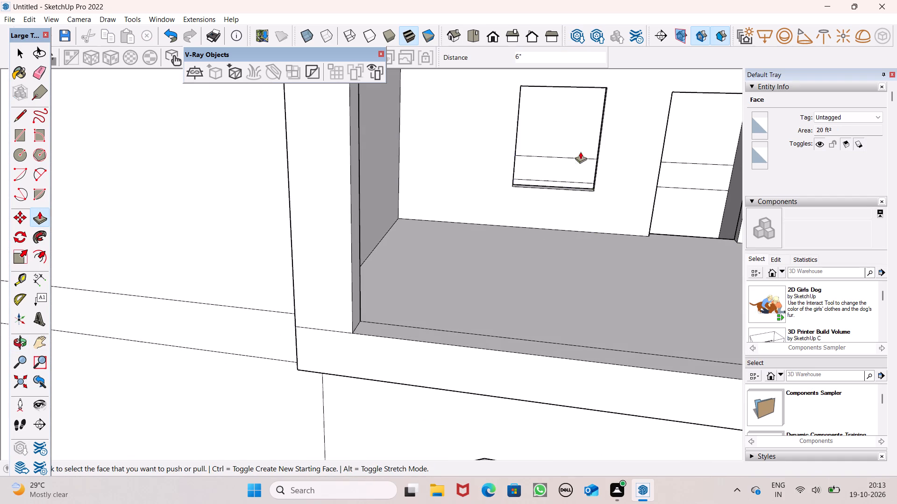
scroll(380, 231, "down", 10)
key("space")
scroll(614, 260, "down", 4)
middle_click_drag(586, 259, 584, 258)
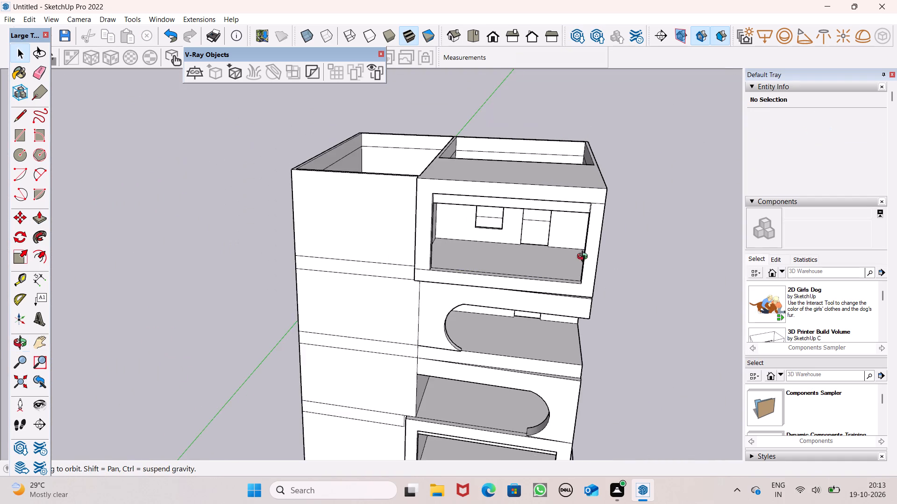
middle_click_drag(584, 258, 83, 427)
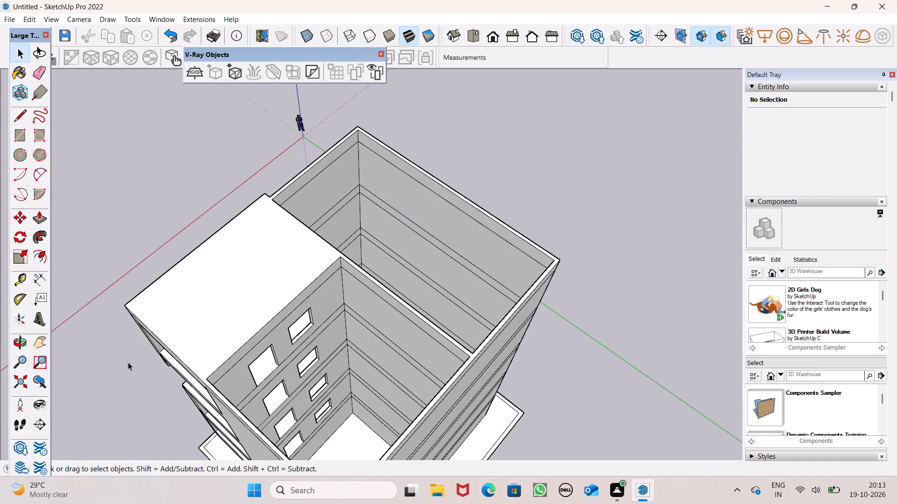
scroll(128, 362, "down", 1)
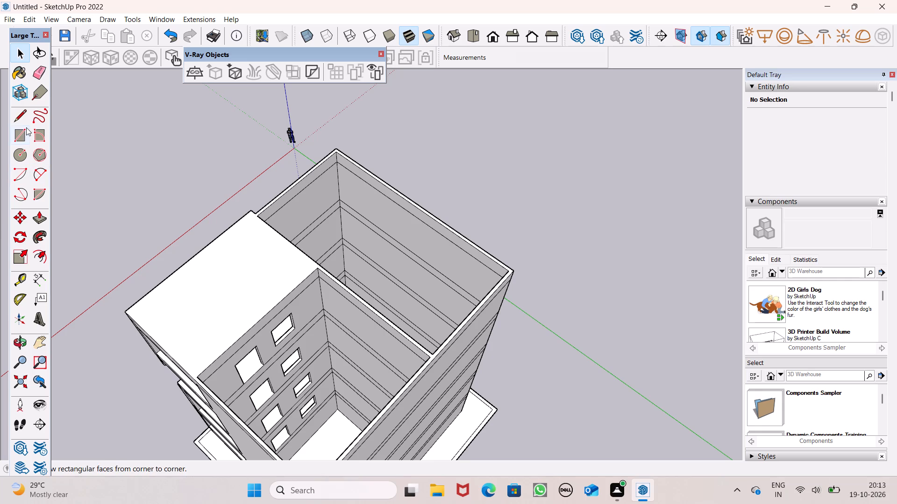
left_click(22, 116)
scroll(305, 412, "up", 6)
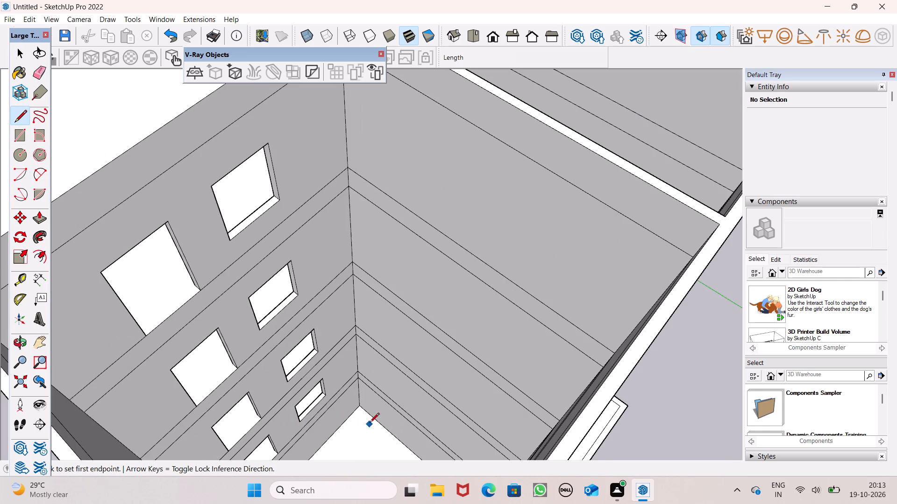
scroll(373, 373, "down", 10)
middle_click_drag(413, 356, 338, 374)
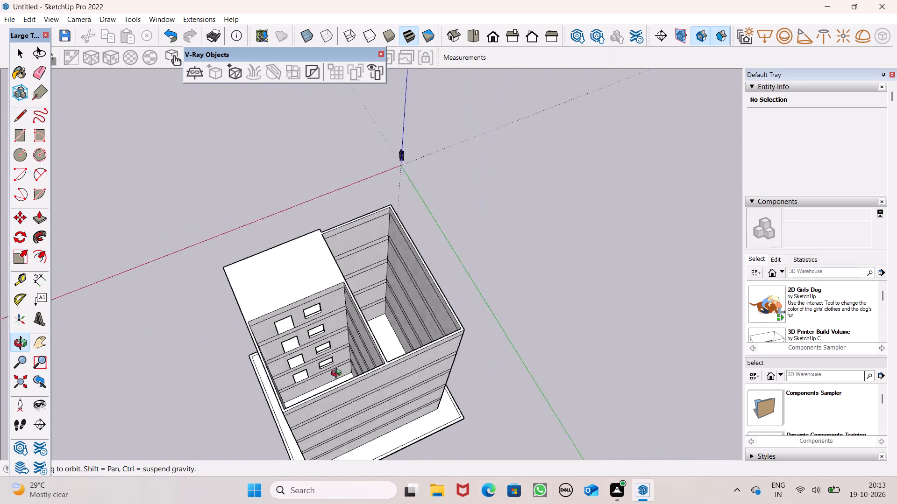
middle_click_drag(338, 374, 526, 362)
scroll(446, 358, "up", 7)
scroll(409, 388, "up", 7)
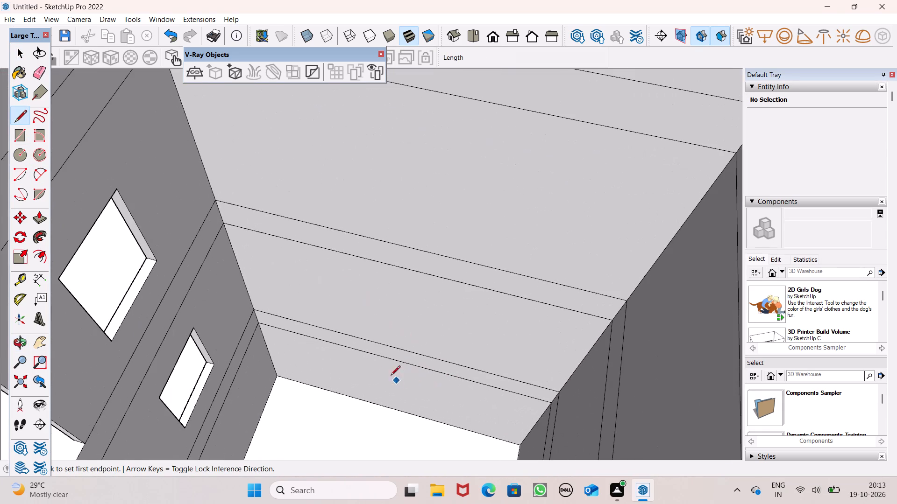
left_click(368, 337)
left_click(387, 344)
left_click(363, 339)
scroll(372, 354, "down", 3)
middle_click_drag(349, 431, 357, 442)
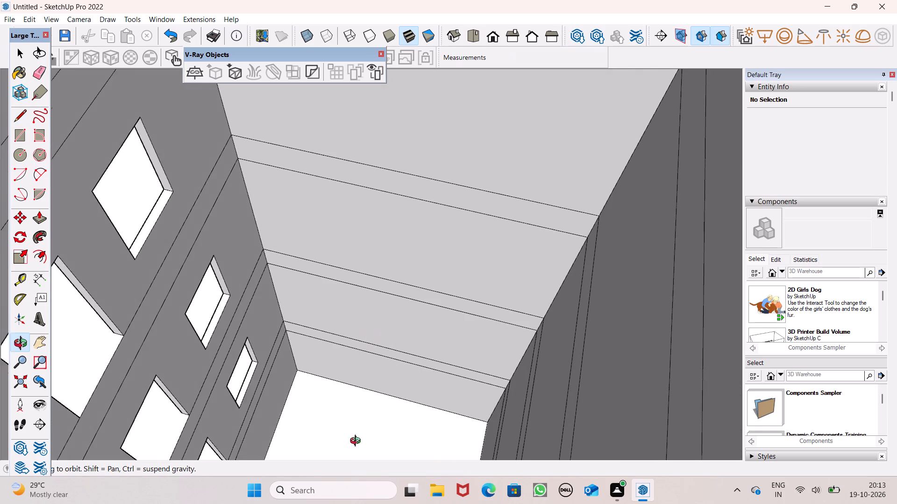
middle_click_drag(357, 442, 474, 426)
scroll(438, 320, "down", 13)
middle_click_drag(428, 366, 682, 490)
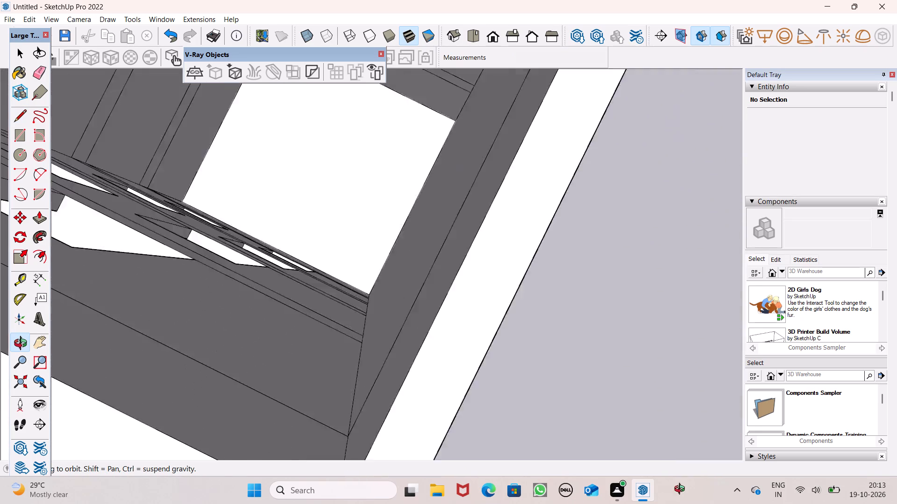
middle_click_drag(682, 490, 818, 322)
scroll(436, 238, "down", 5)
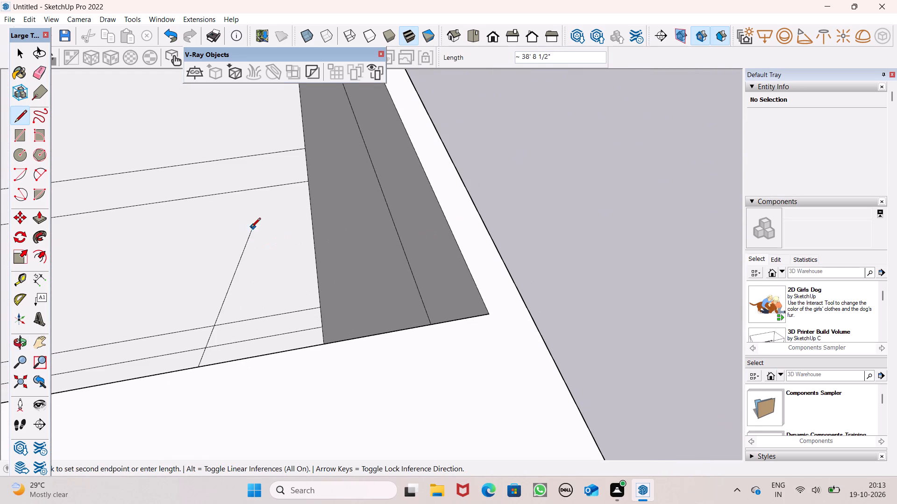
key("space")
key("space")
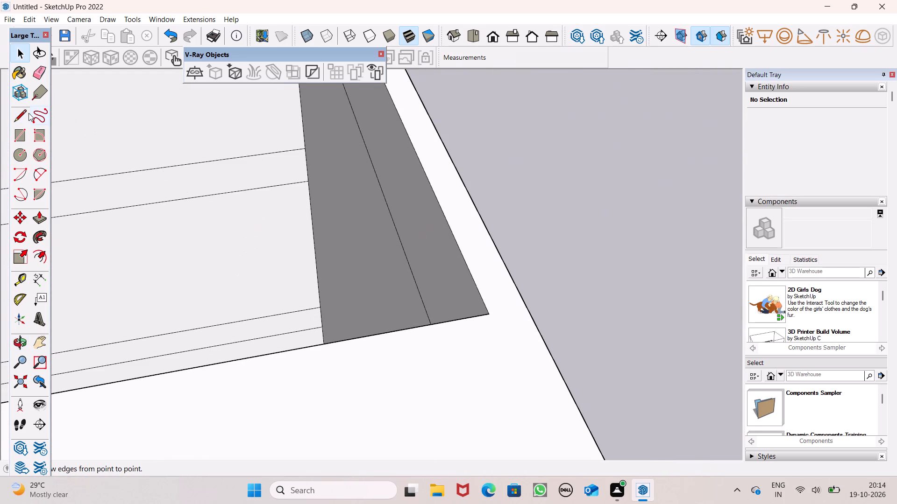
Draw a line about 20' 5" across the interior behind the balconies, along the lowest slab band's upper edge, to close a floor face.
left_click(24, 112)
scroll(244, 164, "down", 2)
middle_click_drag(308, 259, 509, 347)
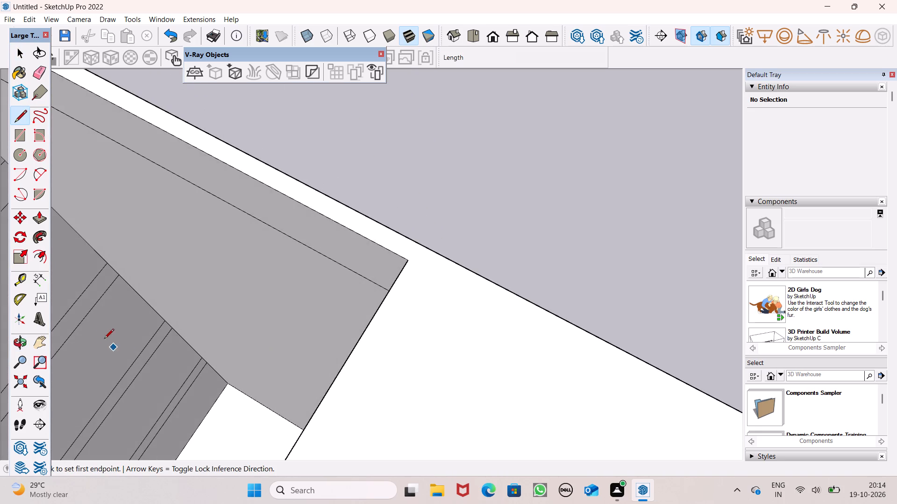
scroll(103, 329, "down", 9)
middle_click_drag(76, 420, 275, 326)
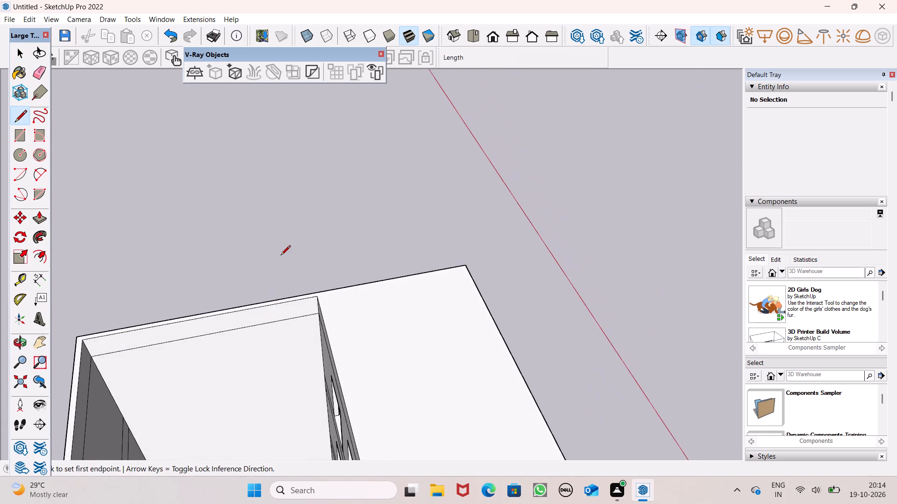
scroll(281, 256, "down", 7)
middle_click_drag(268, 356, 268, 457)
scroll(262, 427, "up", 6)
scroll(221, 368, "up", 6)
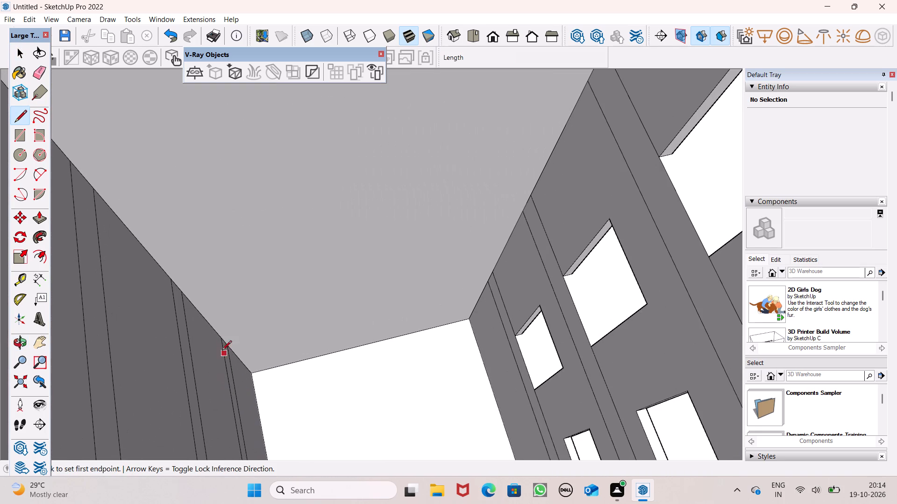
left_click(224, 339)
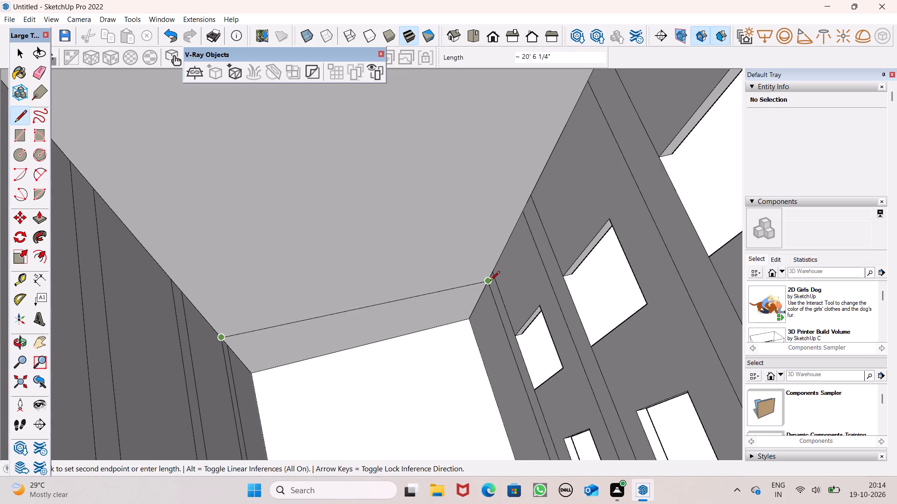
left_click(491, 274)
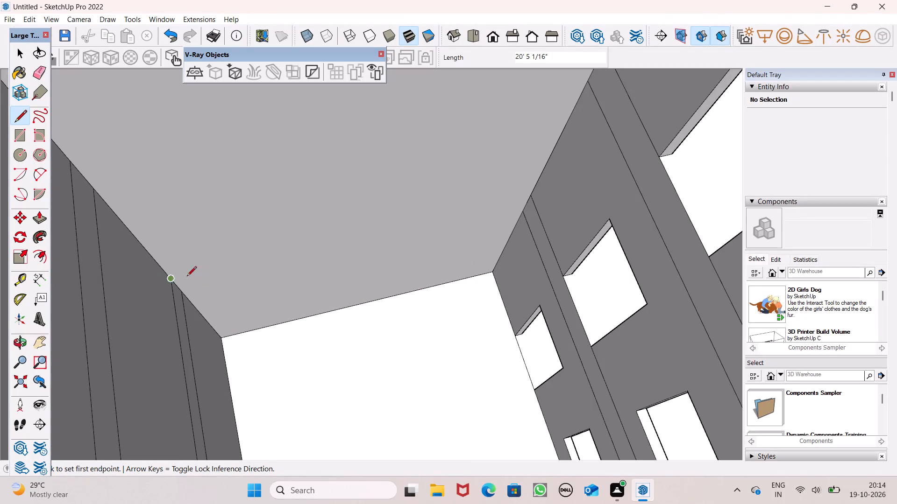
Draw a 20' 5 1/16" line across the same interior at the next slab band's upper edge to close another floor face.
left_click(174, 280)
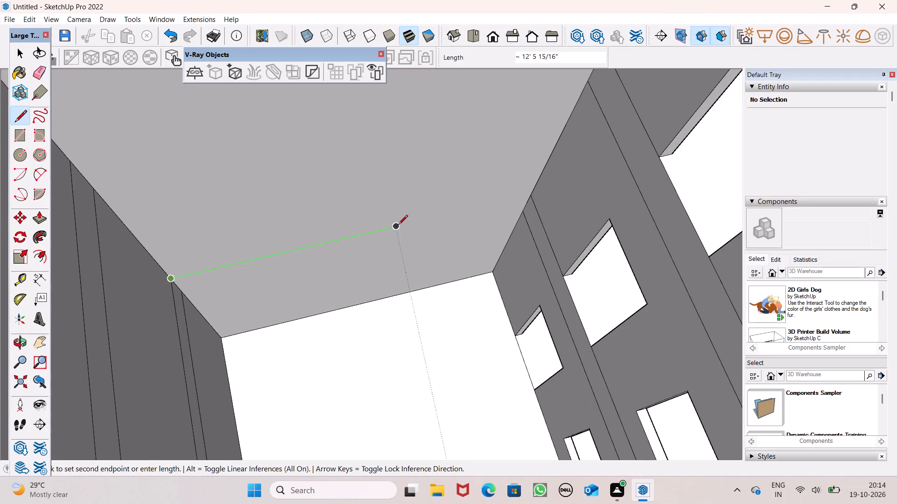
left_click(531, 199)
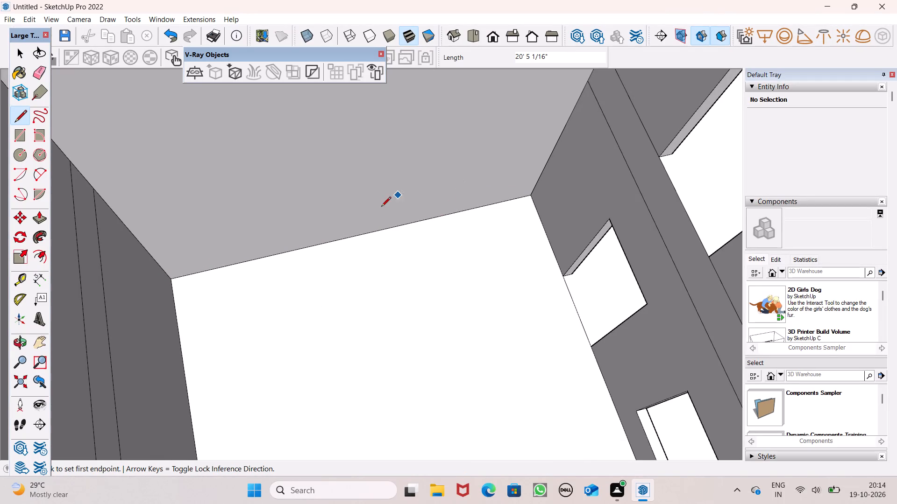
Draw a line across the interior behind the balconies at the next slab band's upper edge to close another floor face.
left_click(74, 163)
scroll(178, 215, "down", 3)
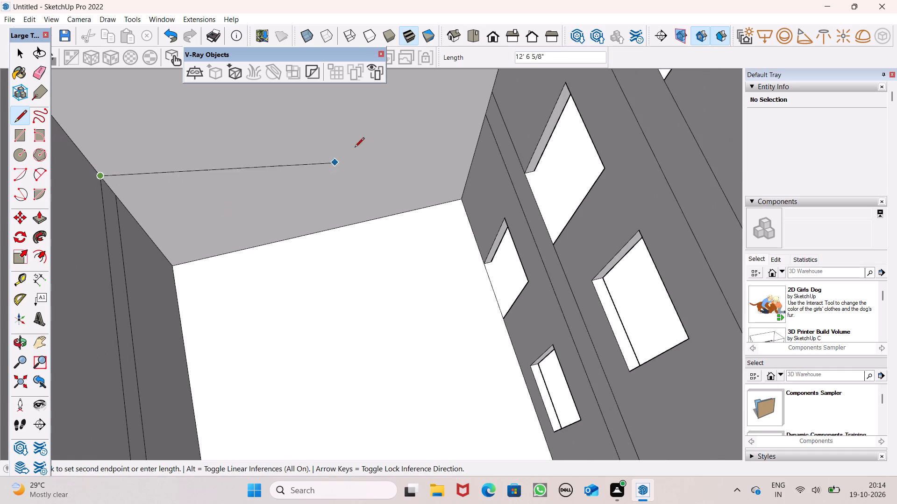
left_click(493, 94)
scroll(416, 240, "down", 6)
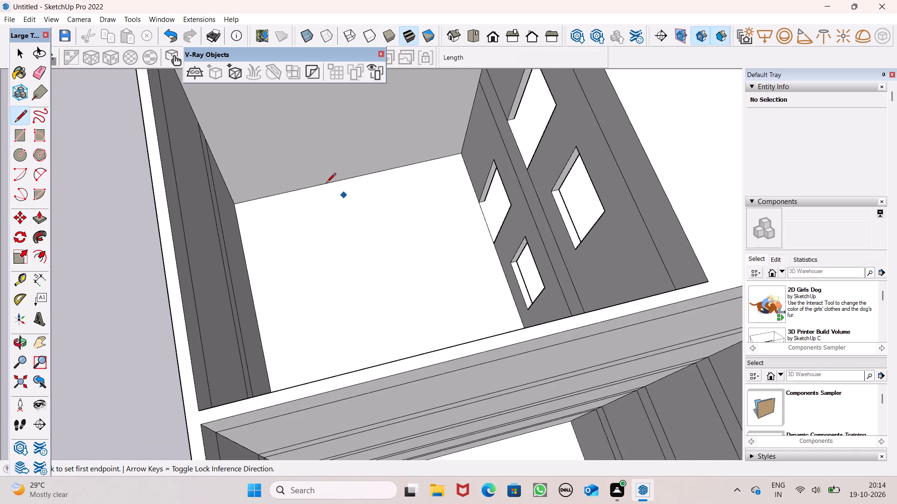
left_click(200, 121)
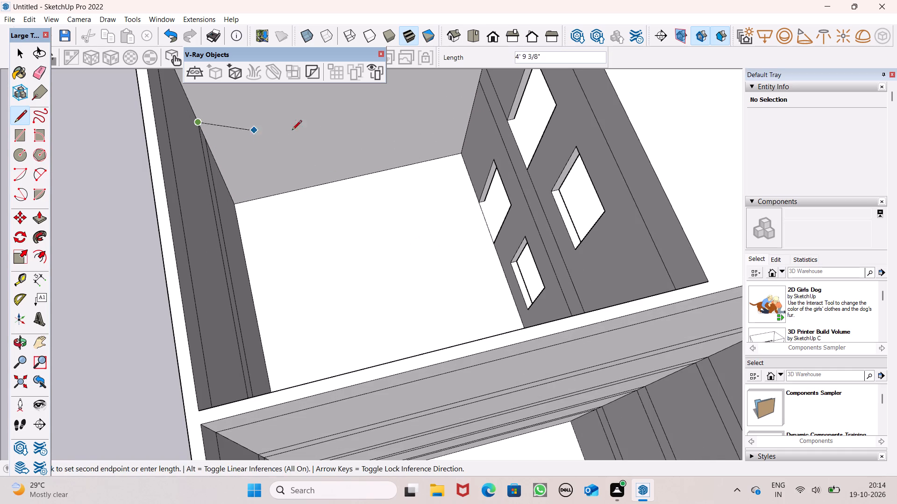
scroll(430, 158, "down", 5)
scroll(433, 151, "up", 2)
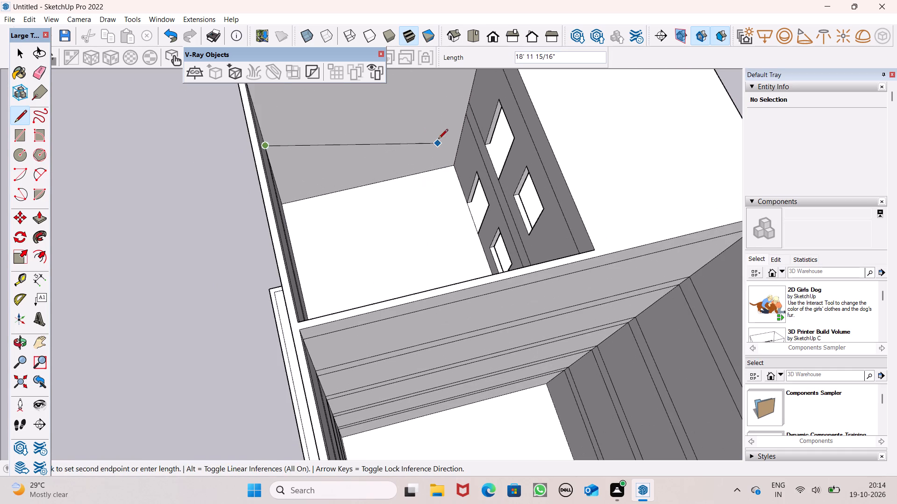
left_click(466, 104)
scroll(434, 281, "down", 5)
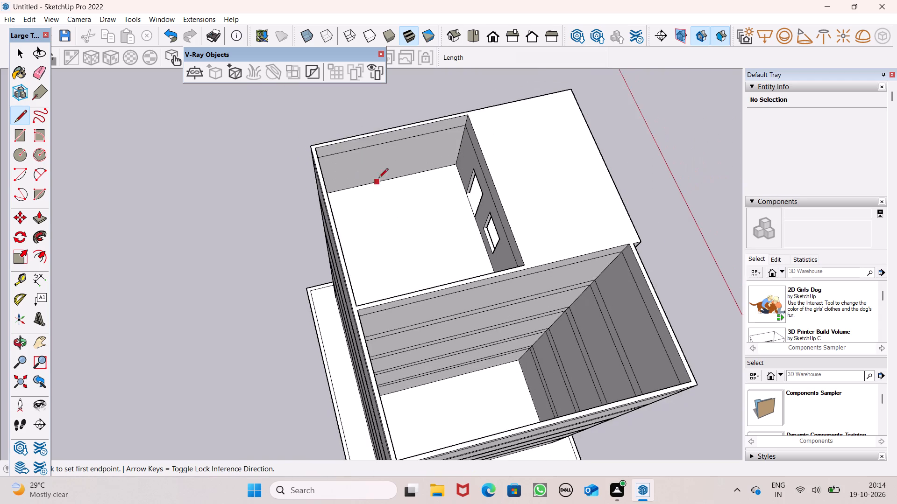
Draw a line about 12" long along the inner top edge of the room behind the balconies to close its roof face.
scroll(379, 169, "up", 5)
scroll(292, 174, "up", 4)
middle_click_drag(306, 224, 263, 224)
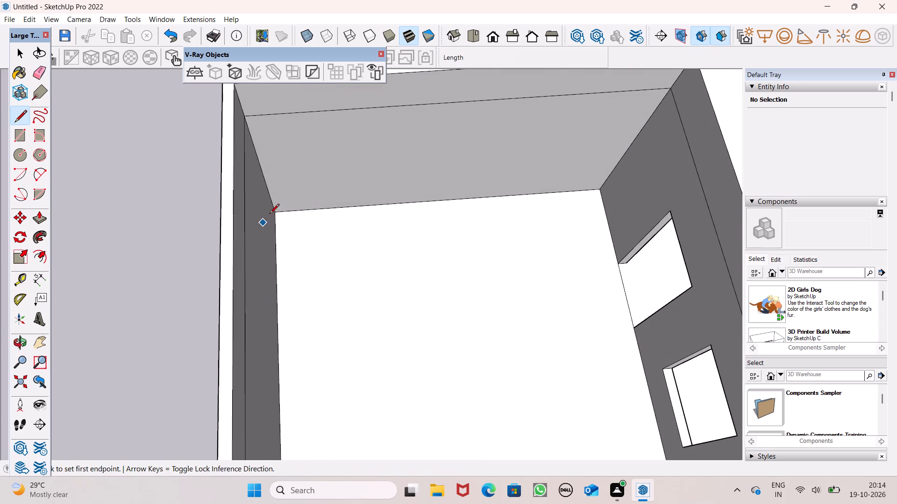
scroll(266, 249, "down", 4)
middle_click_drag(442, 277, 377, 193)
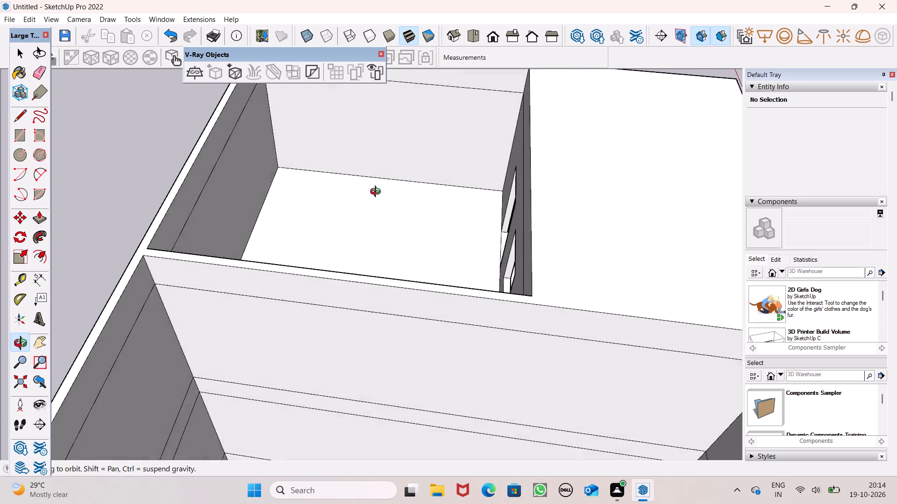
middle_click_drag(377, 193, 363, 242)
scroll(367, 243, "down", 5)
middle_click_drag(397, 278, 179, 212)
scroll(391, 279, "up", 1)
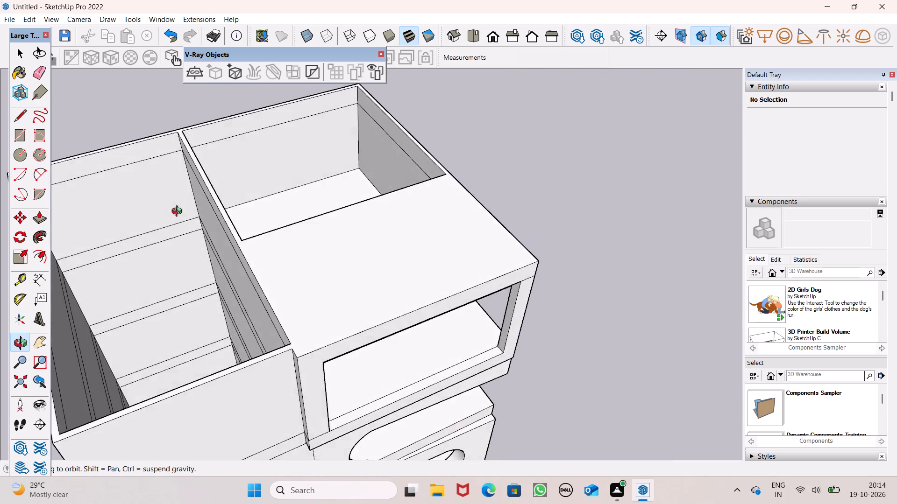
middle_click_drag(179, 212, 498, 303)
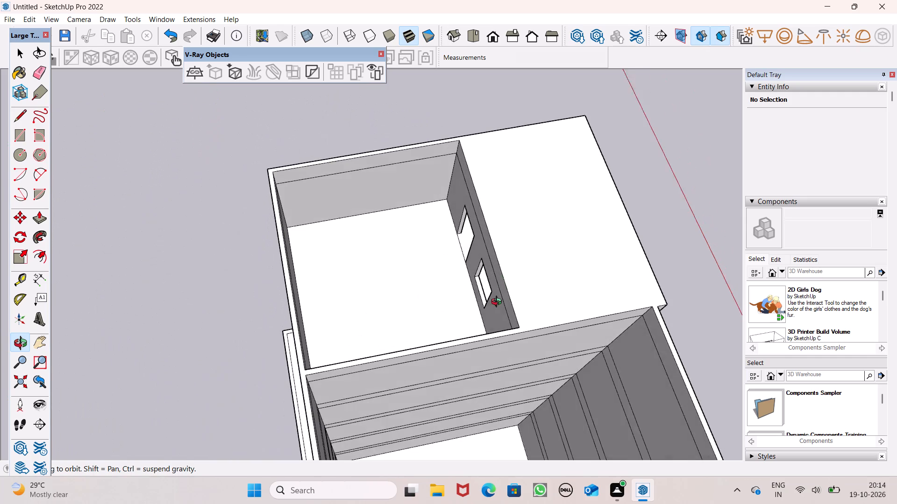
middle_click_drag(498, 303, 499, 301)
scroll(337, 196, "up", 4)
left_click(237, 161)
left_click(255, 159)
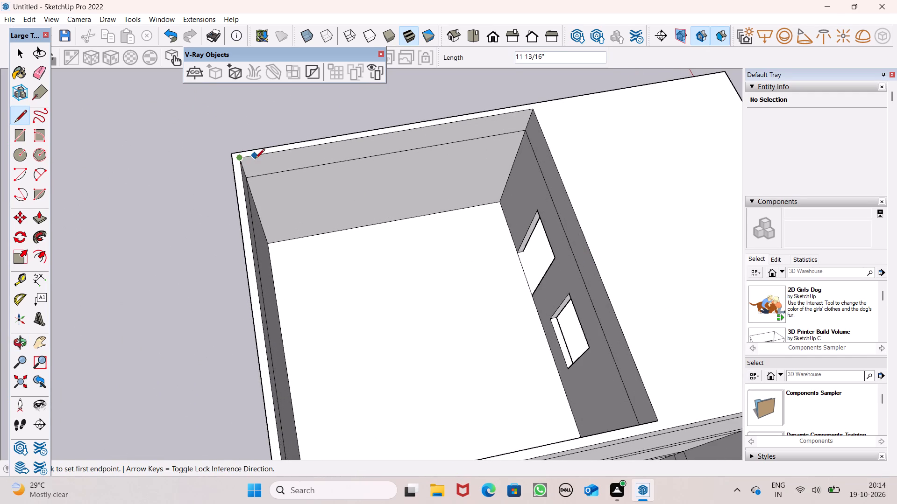
Draw a short line along the edge of the lowest floor opening in the open-topped bay beside the balconies to close a floor face.
scroll(255, 164, "down", 12)
middle_click_drag(445, 317, 41, 190)
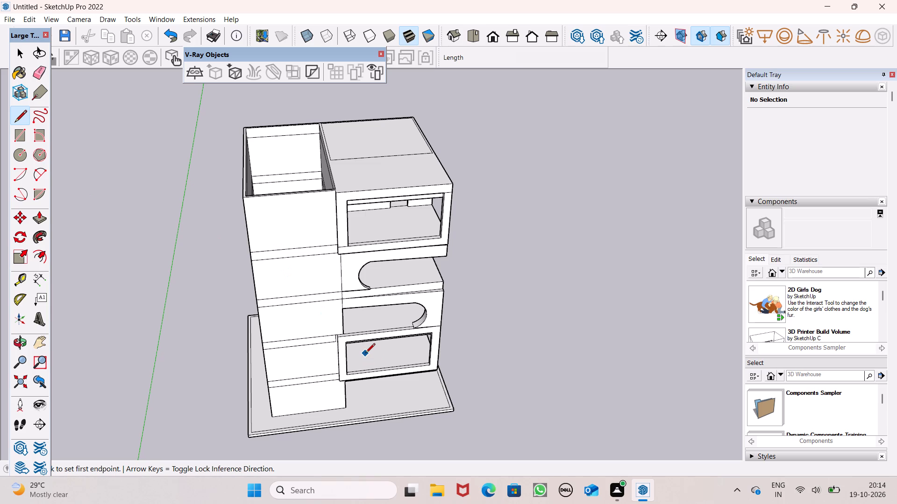
scroll(363, 360, "down", 3)
middle_click_drag(356, 313, 361, 221)
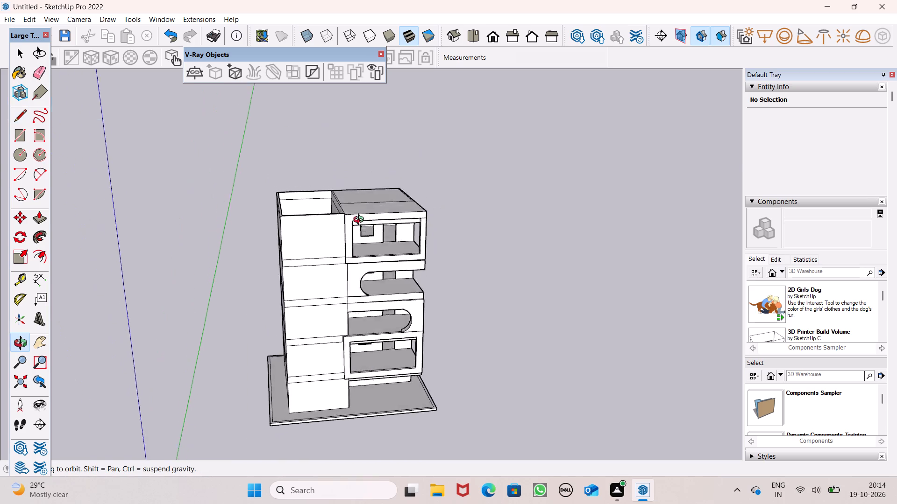
middle_click_drag(361, 221, 364, 202)
scroll(364, 202, "up", 1)
scroll(353, 281, "down", 5)
middle_click_drag(350, 308, 520, 426)
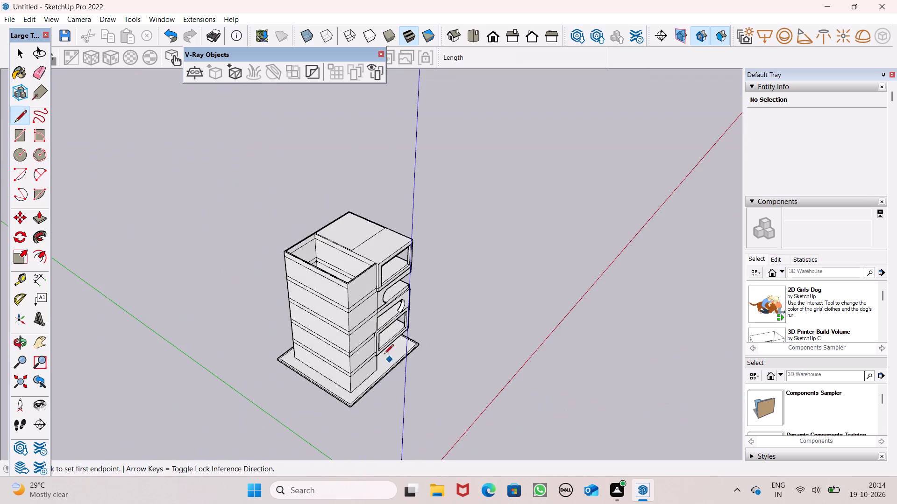
middle_click_drag(383, 355, 578, 436)
scroll(414, 293, "up", 6)
scroll(402, 287, "down", 6)
middle_click_drag(404, 306, 441, 451)
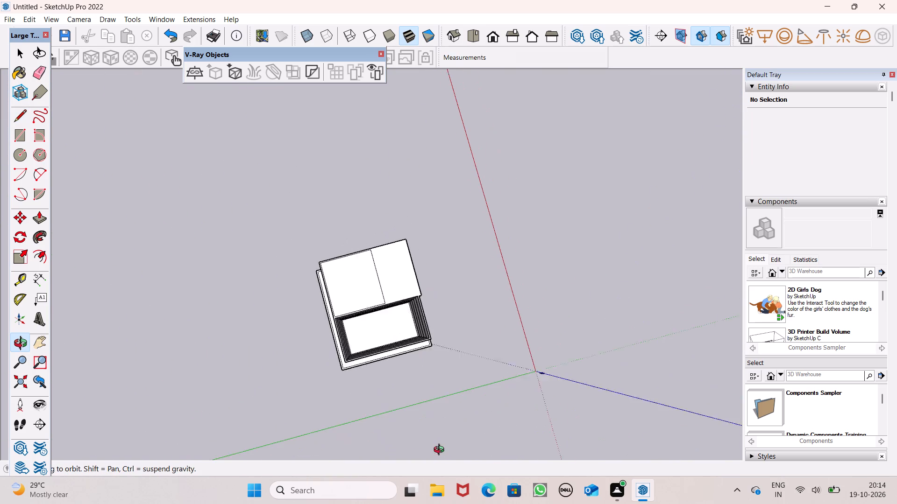
middle_click_drag(441, 451, 441, 452)
scroll(427, 375, "up", 18)
scroll(404, 357, "down", 1)
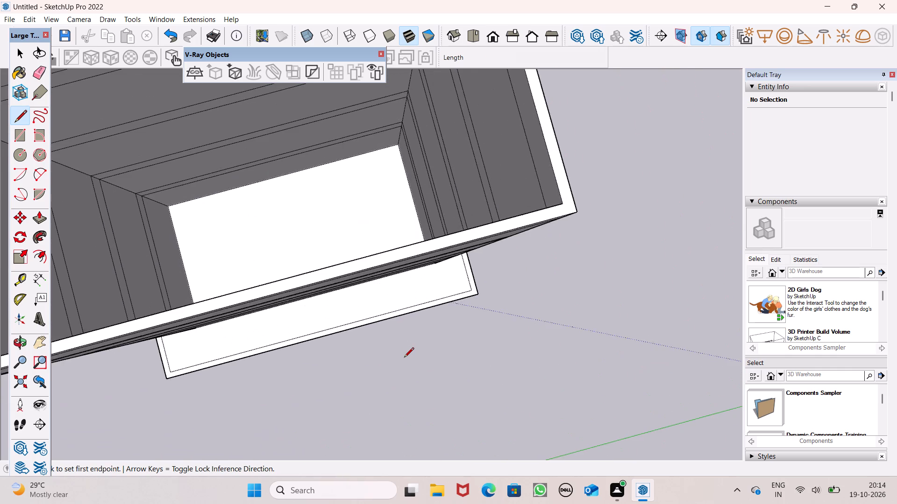
scroll(404, 358, "down", 2)
scroll(377, 181, "up", 9)
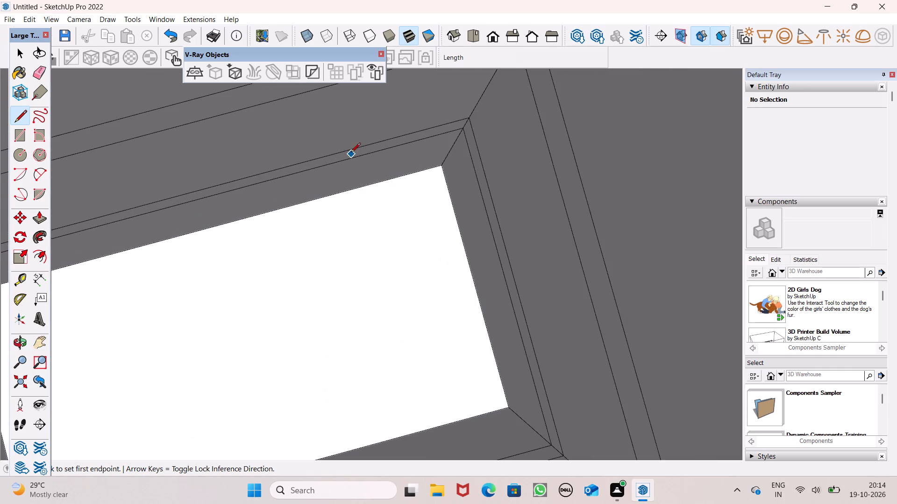
left_click(348, 147)
left_click(366, 149)
Push/pull the new floor face in the open-topped bay by 6" to form its slab.
scroll(377, 237, "down", 4)
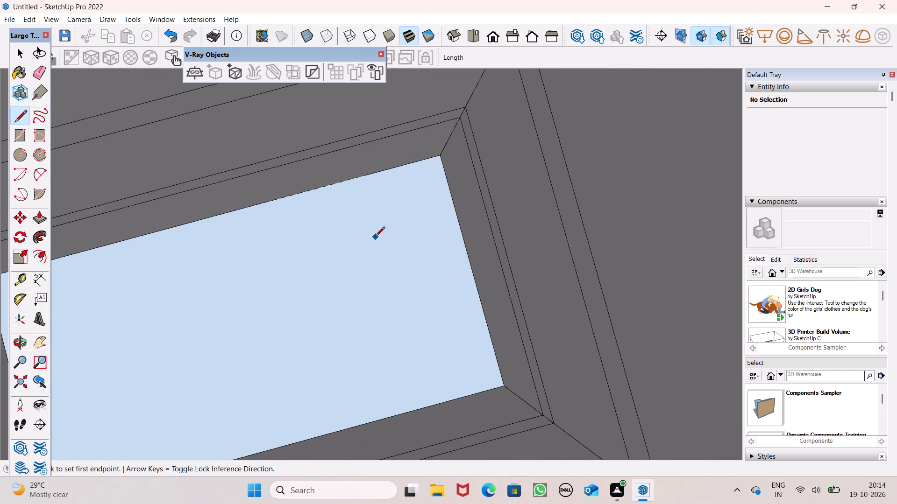
scroll(293, 223, "down", 4)
middle_click_drag(297, 228, 282, 211)
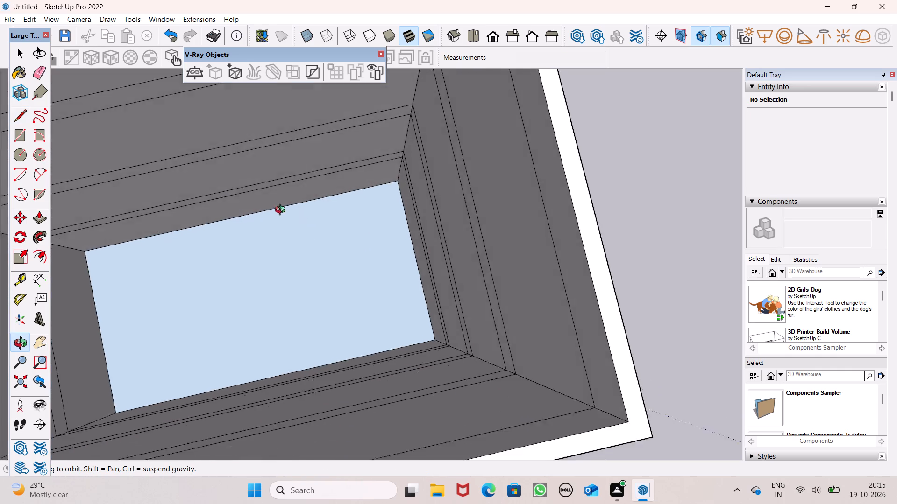
middle_click_drag(282, 211, 253, 217)
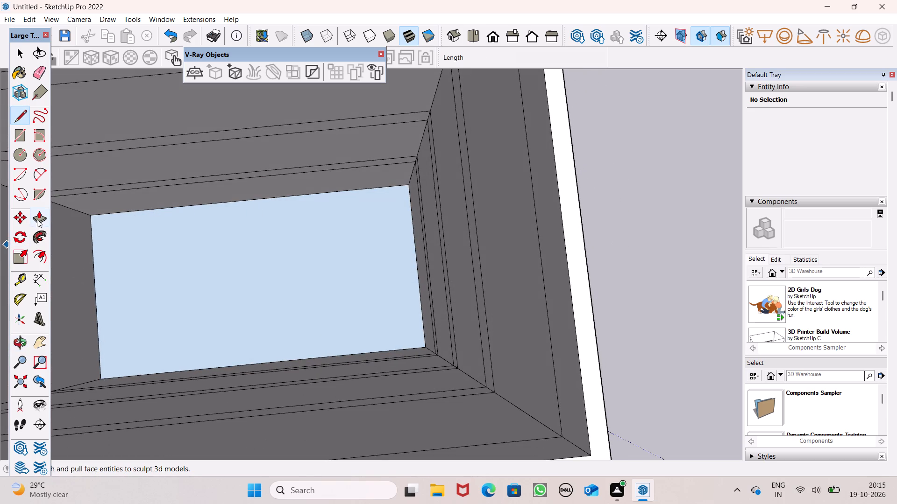
left_click(37, 219)
left_click_drag(137, 257, 137, 264, "ctrl")
type("6\"")
key("Return")
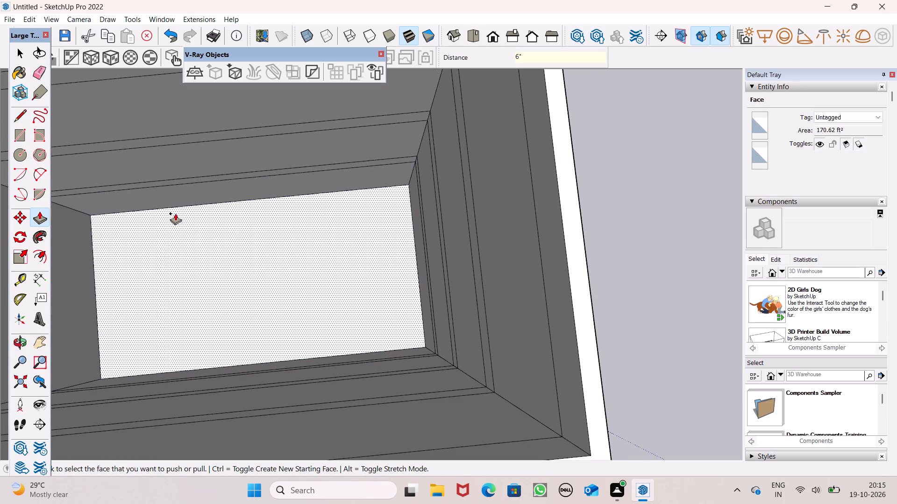
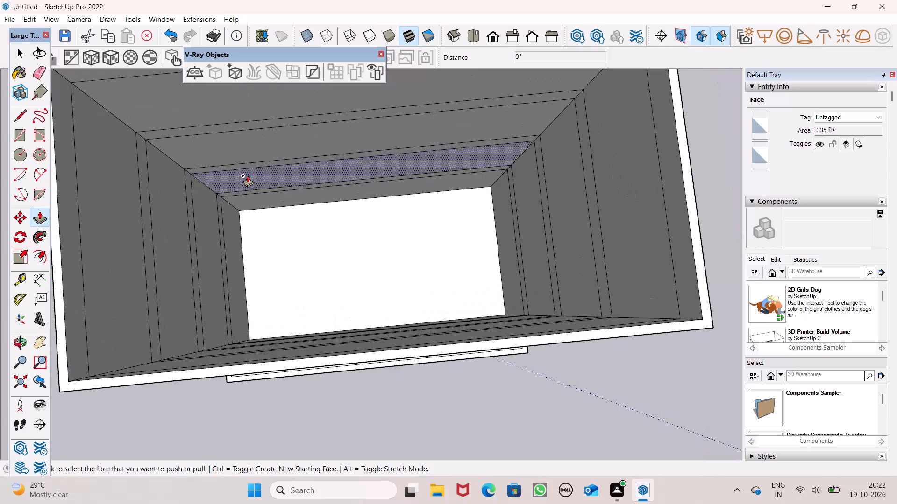
Retrace about 1' 2" of the upper edge of the nearest floor band inside the open block to fill that level with a face.
key("space")
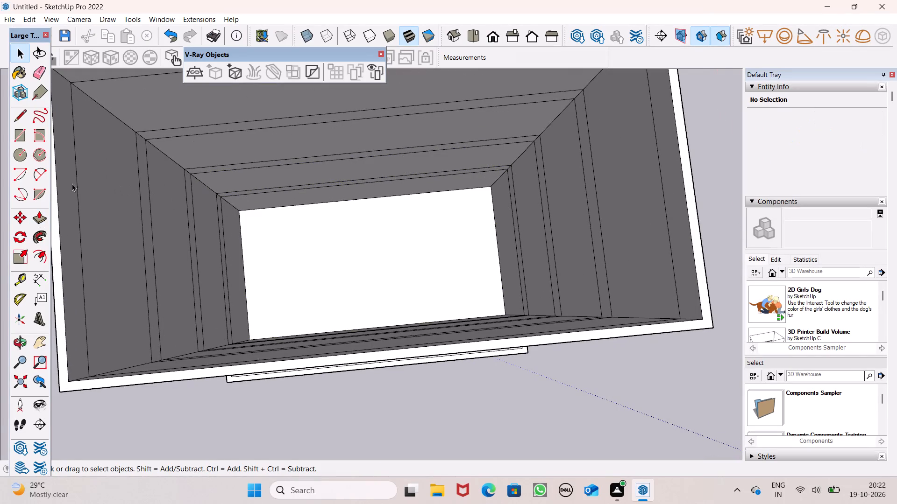
scroll(290, 277, "up", 1)
middle_click_drag(285, 273, 42, 264)
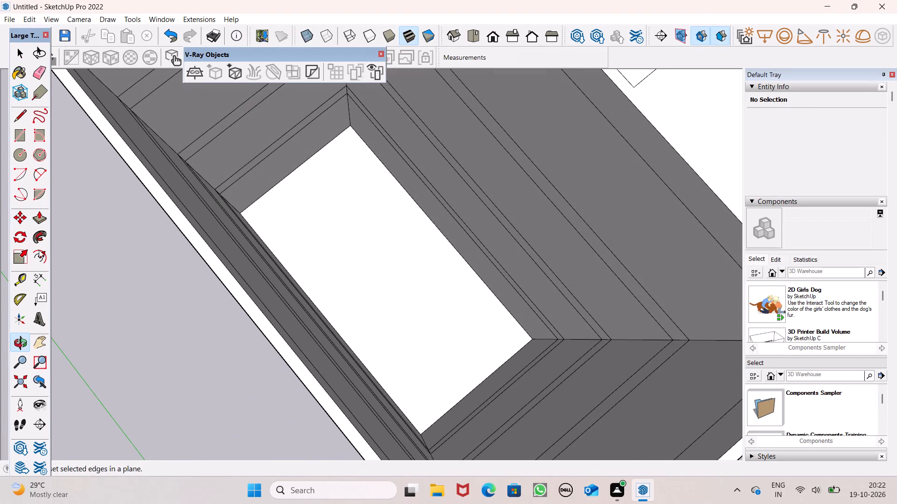
left_click(17, 112)
scroll(290, 182, "up", 5)
scroll(218, 168, "down", 4)
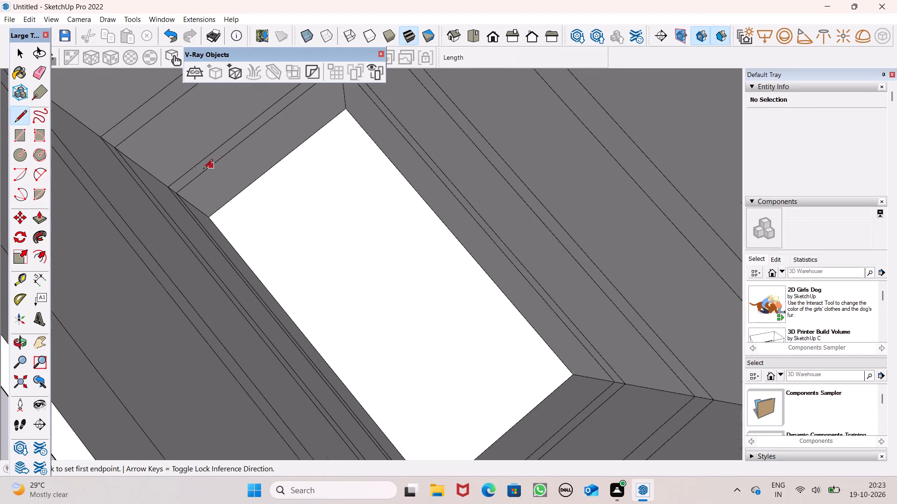
left_click(194, 168)
left_click(208, 161)
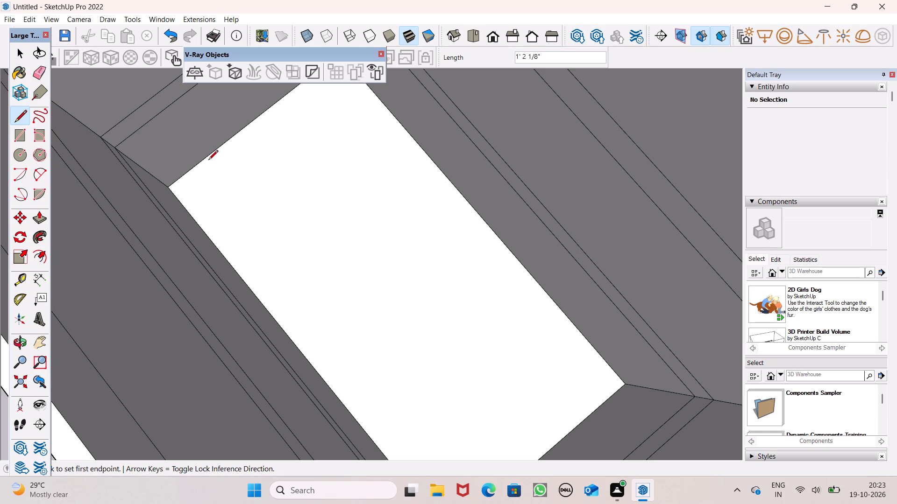
Retrace a short stretch of the next floor band's upper edge inside the block to fill that level with a face.
scroll(204, 187, "down", 4)
scroll(154, 143, "up", 5)
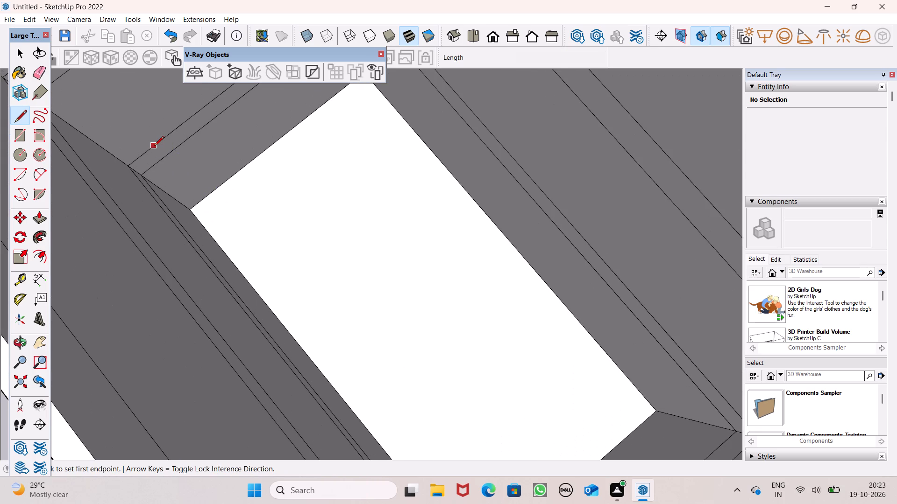
left_click(154, 147)
left_click(174, 137)
Retrace part of the upper edge of the topmost floor band inside the block to close it with a floor face.
scroll(197, 202, "down", 6)
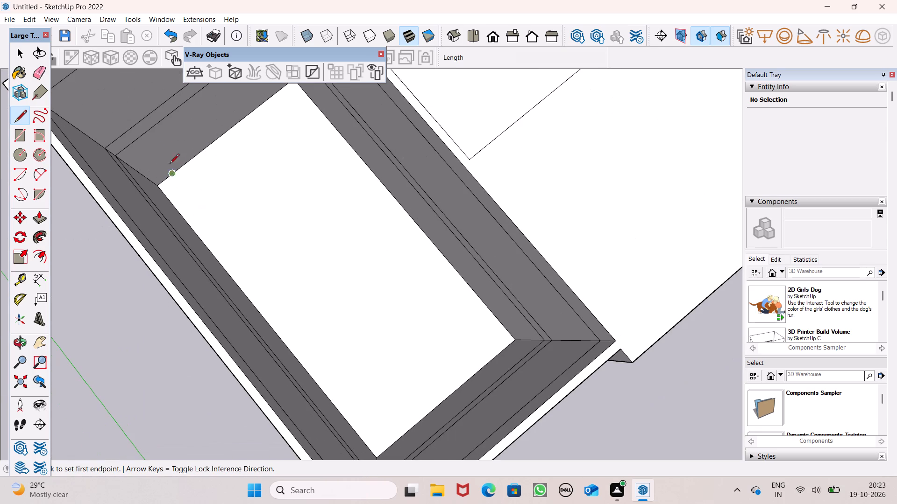
left_click(139, 119)
left_click(148, 115)
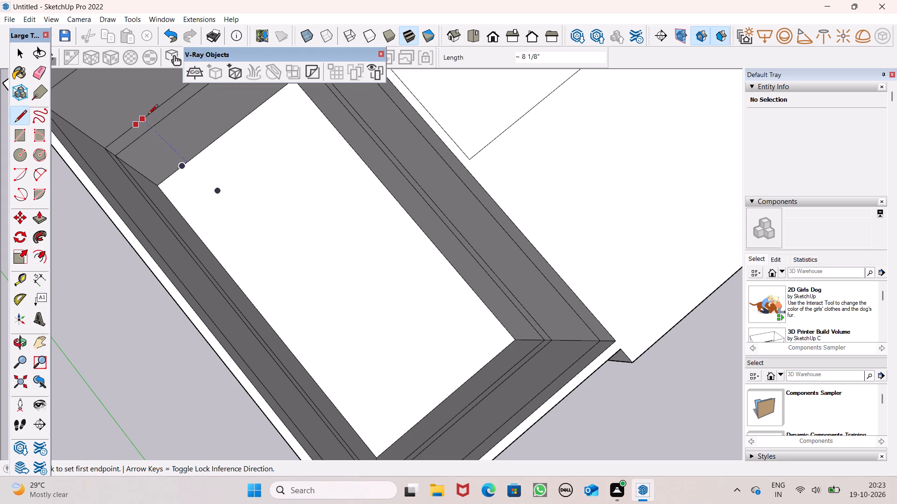
Extend the adjoining roof's inner wall line 13' 6 15/16" toward the front, and join it to the open block's front corner with a 7" line.
scroll(177, 218, "down", 6)
scroll(140, 138, "up", 5)
scroll(164, 217, "down", 5)
middle_click_drag(216, 261, 219, 236)
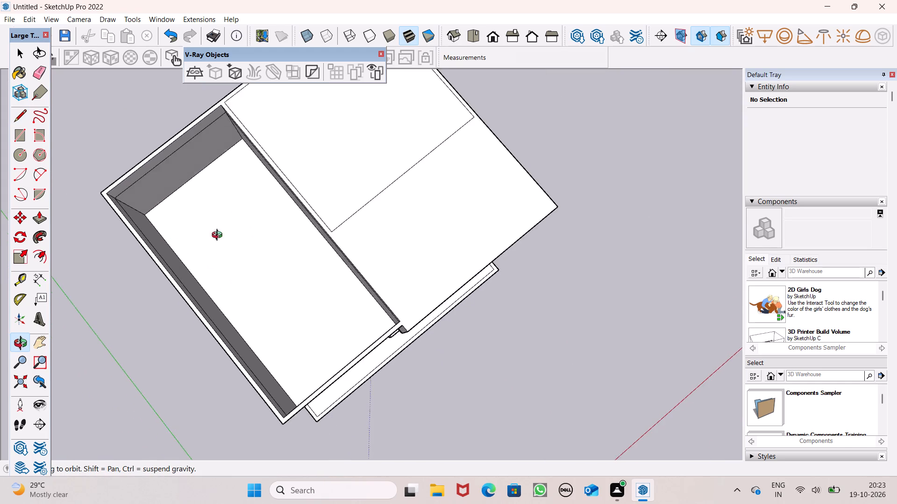
middle_click_drag(219, 236, 336, 113)
scroll(339, 132, "down", 3)
middle_click_drag(405, 174, 221, 235)
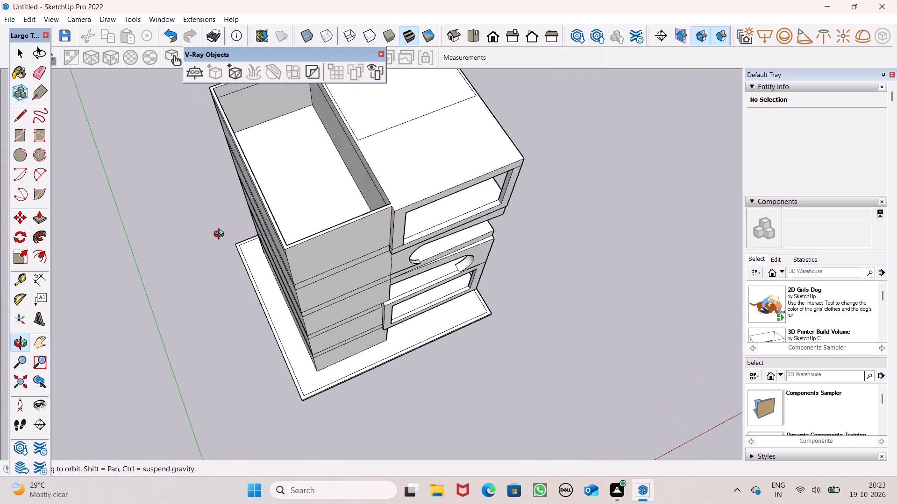
middle_click_drag(221, 235, 203, 237)
scroll(368, 149, "up", 13)
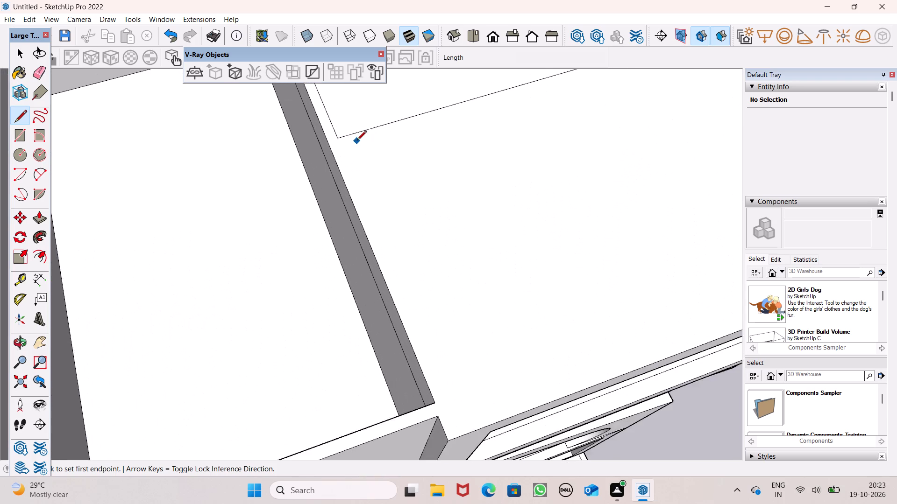
scroll(357, 141, "down", 4)
left_click(342, 137)
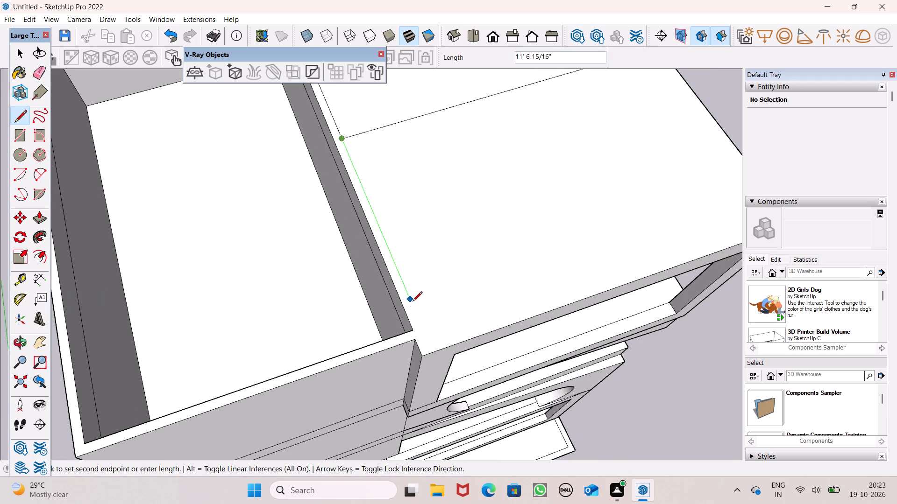
scroll(416, 340, "up", 6)
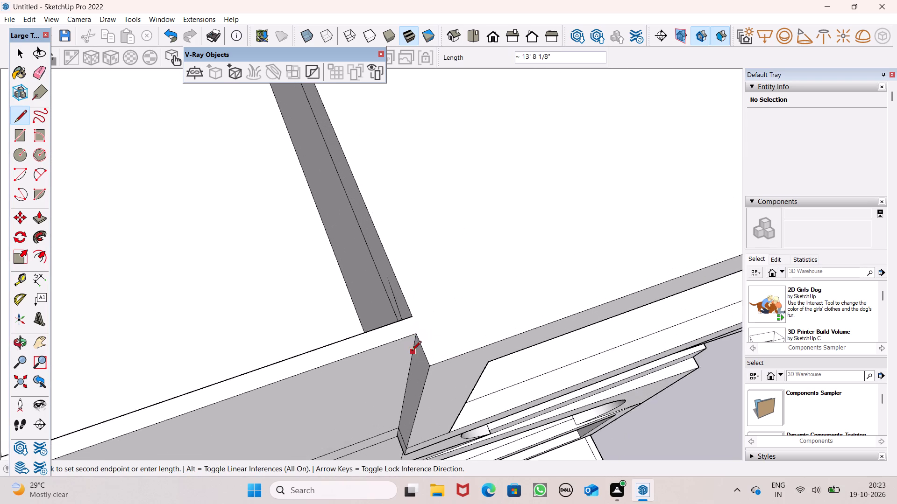
scroll(412, 351, "up", 1)
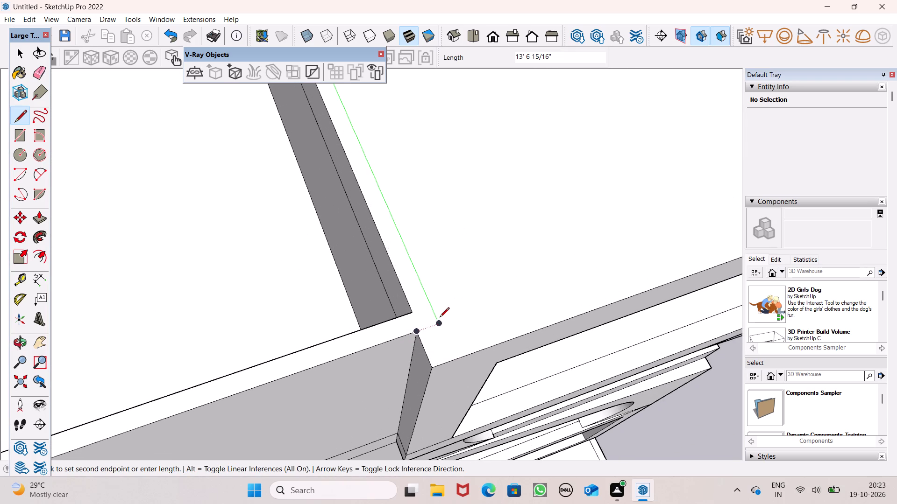
left_click(440, 318)
left_click(415, 327)
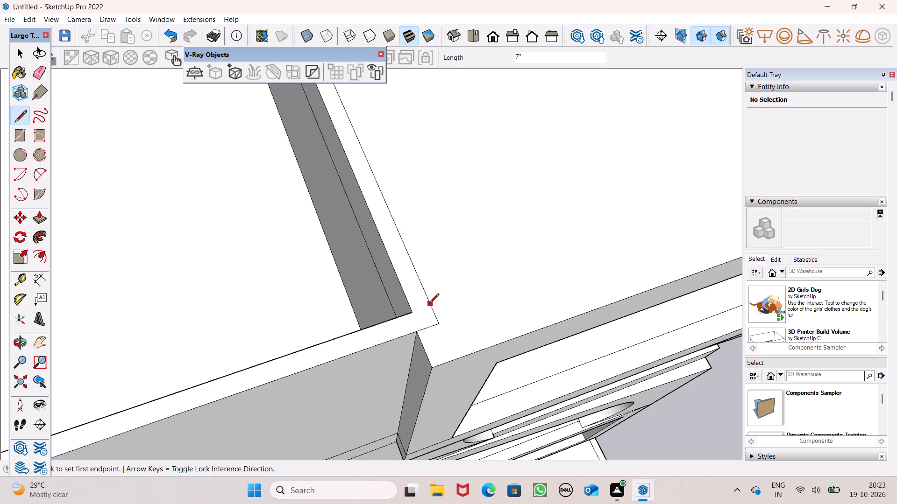
Draw a 6" line from the roof outline's rear corner beside the open block to the building's back edge.
scroll(414, 308, "down", 6)
scroll(446, 356, "down", 7)
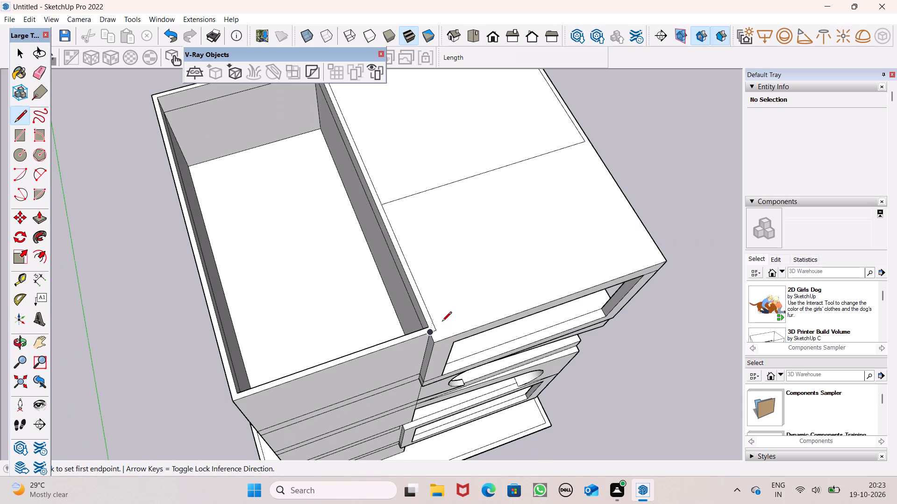
scroll(442, 322, "down", 2)
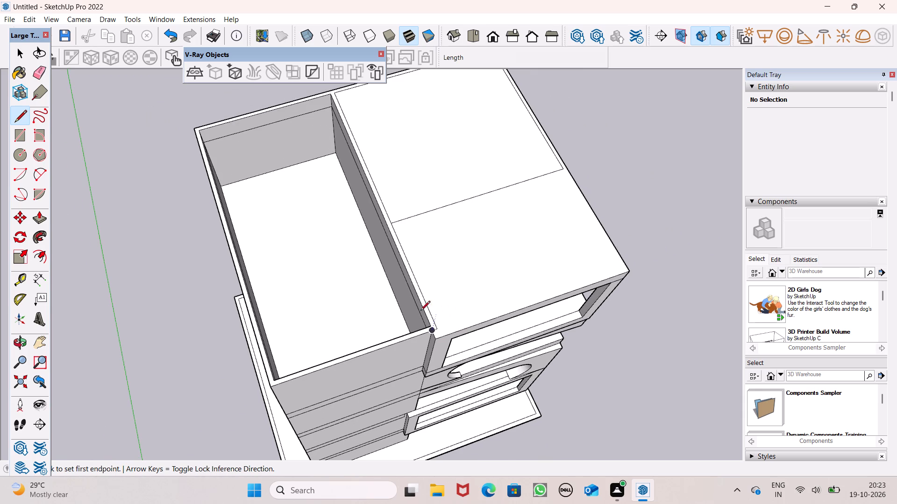
key("space")
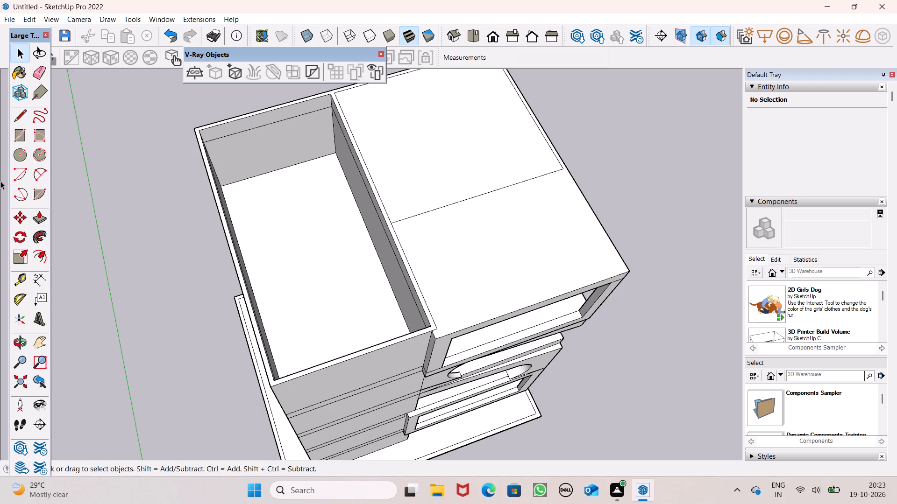
left_click(17, 112)
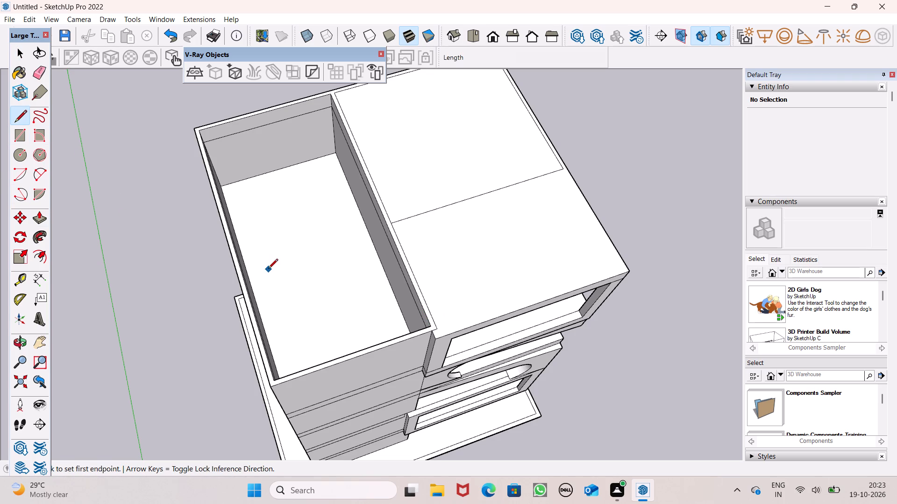
scroll(268, 263, "down", 1)
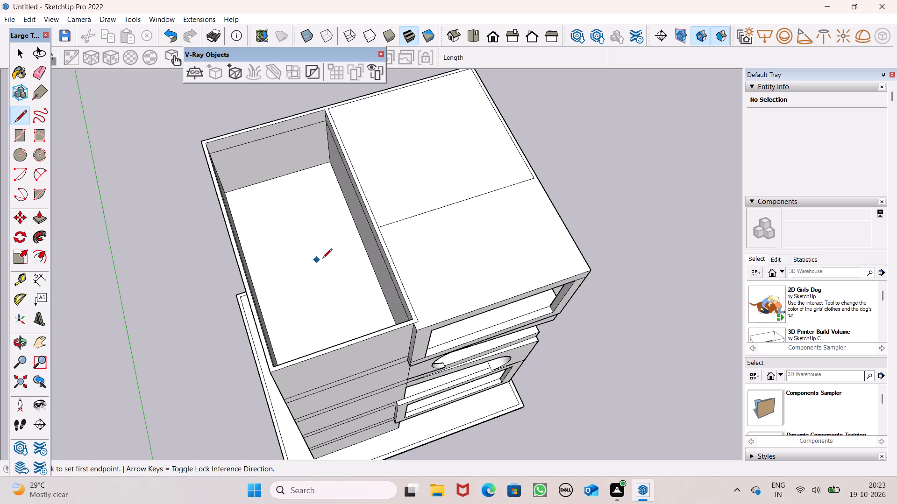
scroll(339, 224, "down", 2)
scroll(324, 129, "up", 9)
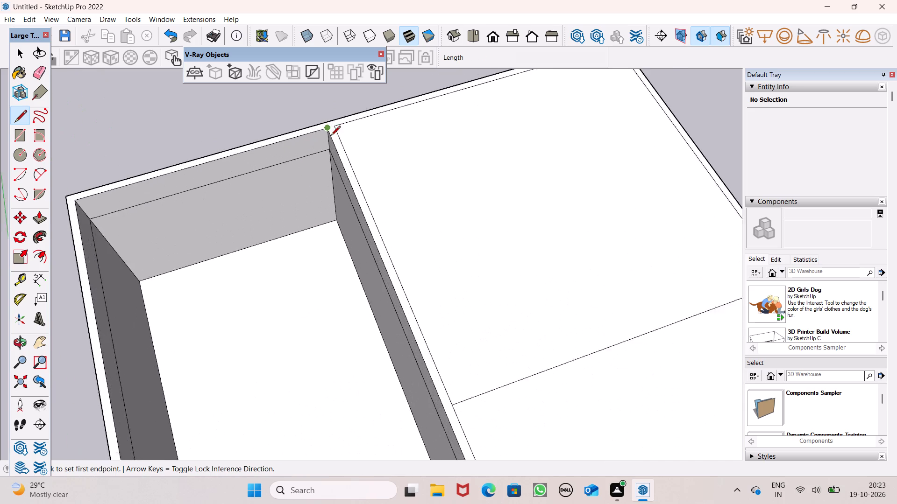
scroll(331, 136, "up", 7)
left_click(336, 125)
left_click(327, 117)
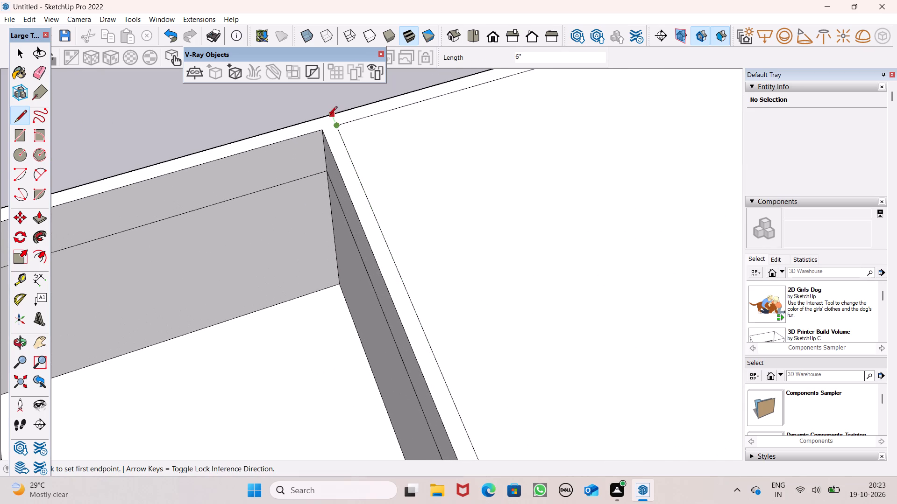
scroll(278, 102, "down", 7)
scroll(368, 174, "down", 6)
scroll(411, 172, "down", 3)
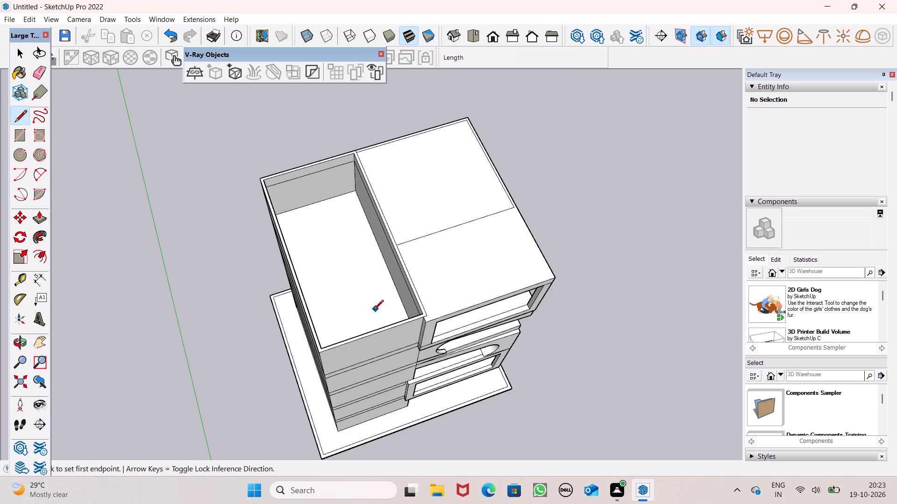
scroll(373, 310, "up", 4)
key("space")
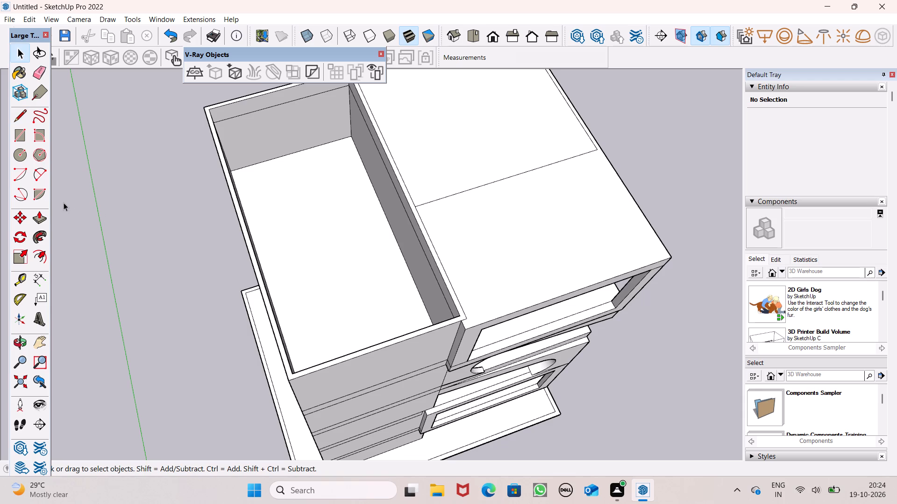
Push/Pull the wall-top face around the open block up 10'.
left_click(43, 218)
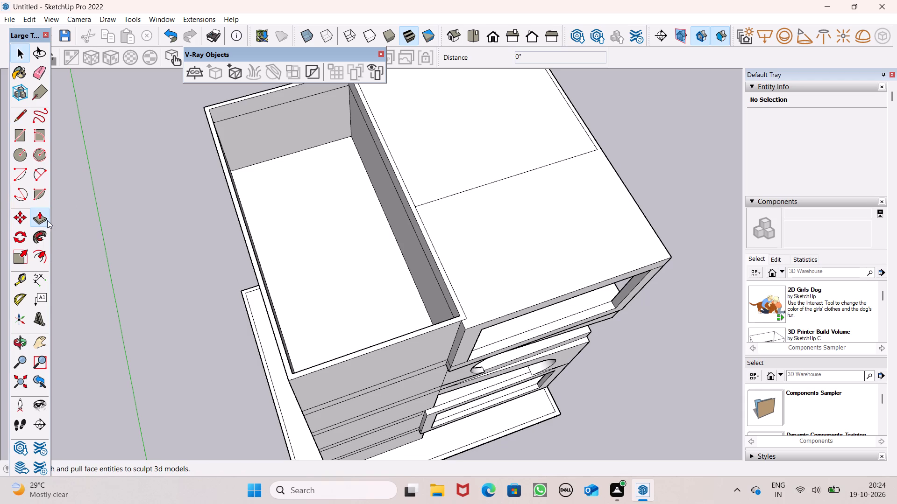
scroll(114, 281, "down", 2)
middle_click_drag(161, 308, 142, 264)
scroll(206, 296, "up", 2)
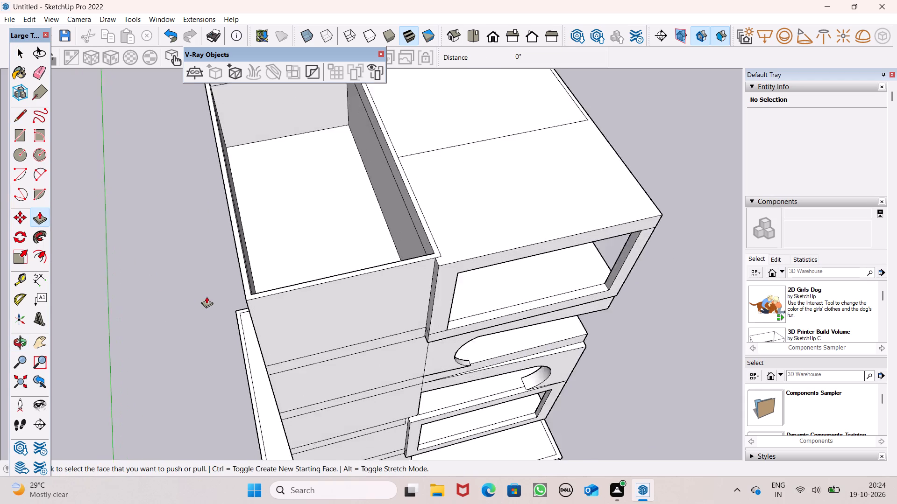
scroll(206, 296, "up", 2)
scroll(235, 297, "down", 2)
scroll(335, 292, "up", 2)
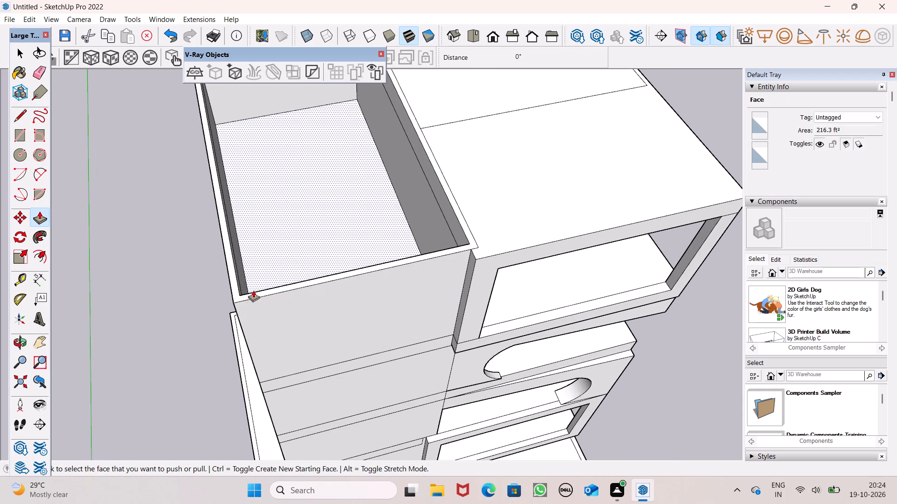
left_click_drag(242, 295, 233, 271)
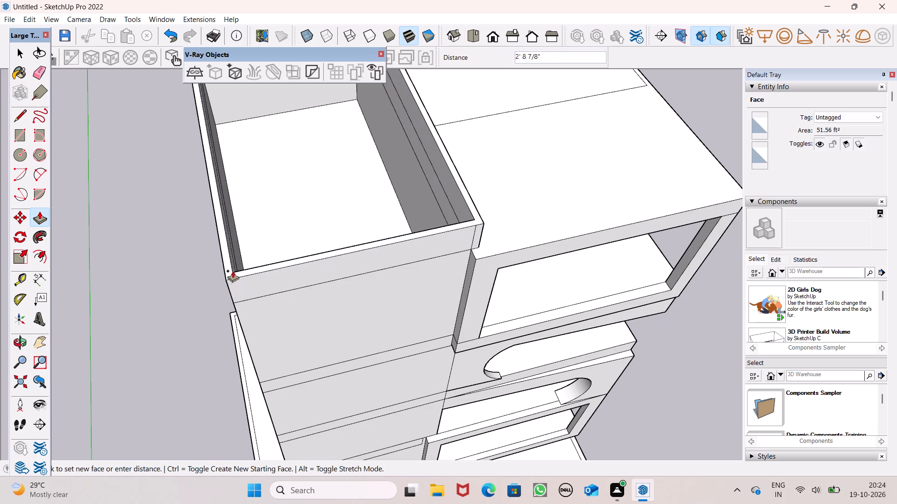
left_click_drag(233, 271, 233, 253)
type("10'")
key("Return")
Examine the raised walls of the open block and their junction with the adjoining roof from several angles.
scroll(225, 260, "down", 3)
middle_click_drag(247, 284, 277, 218)
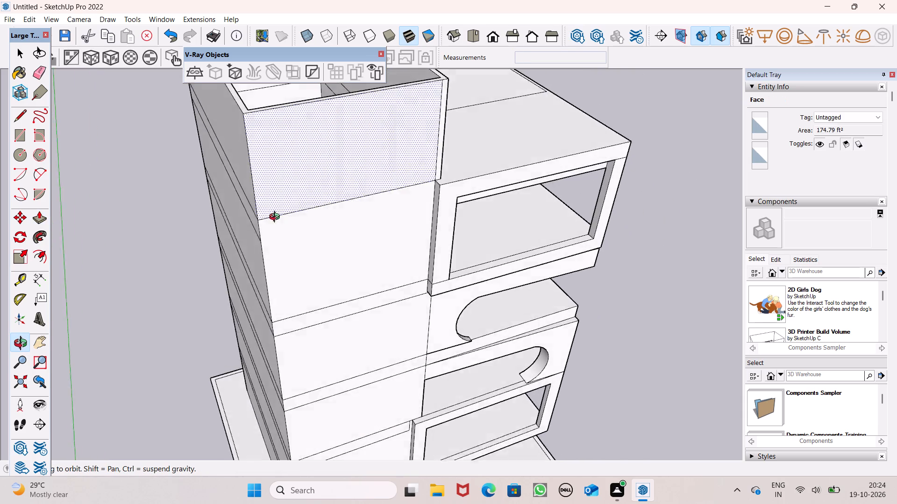
middle_click_drag(277, 218, 155, 198)
scroll(283, 139, "up", 7)
middle_click_drag(395, 188, 338, 240)
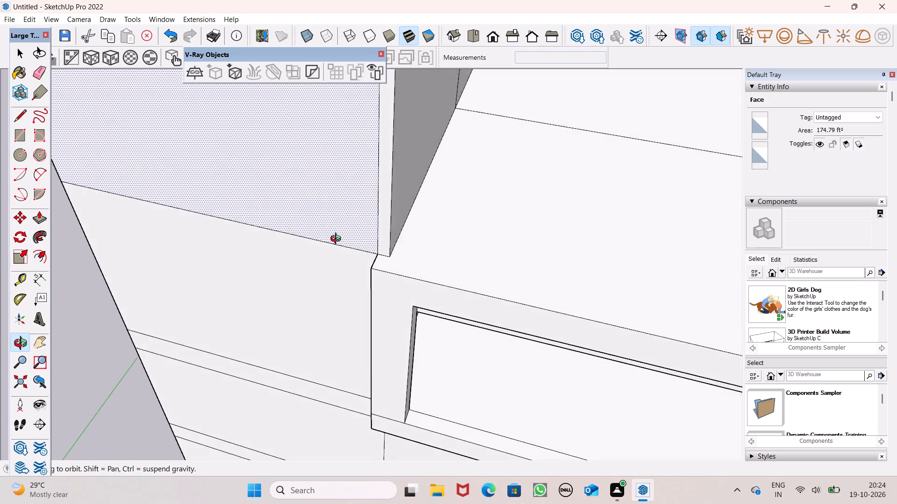
middle_click_drag(338, 240, 333, 240)
middle_click(333, 240)
middle_click_drag(333, 240, 354, 374)
scroll(385, 305, "down", 7)
middle_click_drag(414, 367, 430, 451)
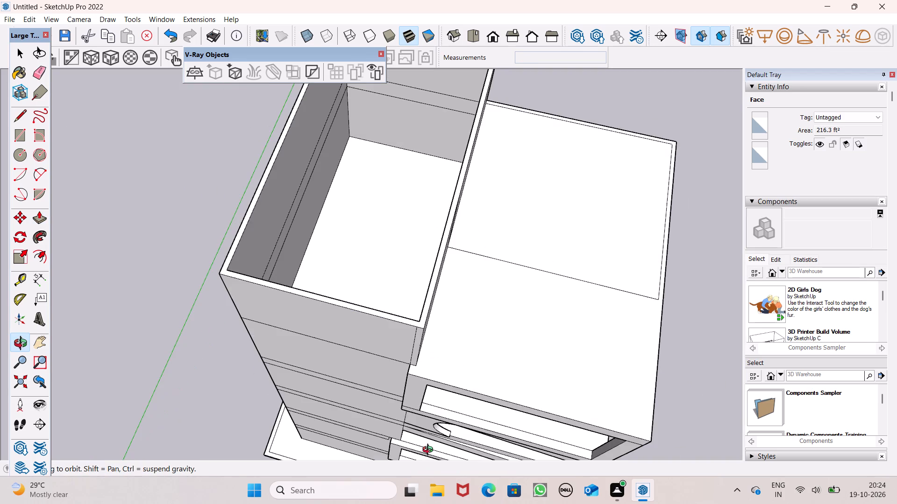
middle_click_drag(430, 451, 482, 341)
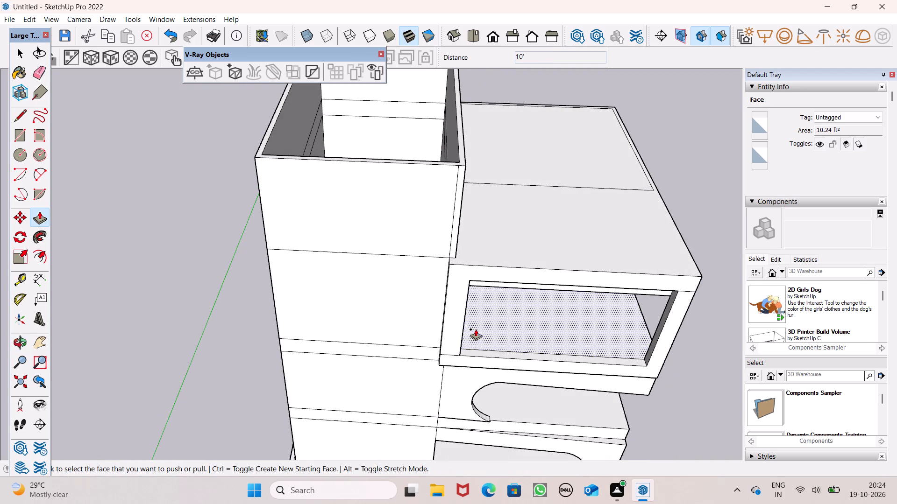
scroll(407, 285, "down", 4)
middle_click_drag(408, 281, 276, 215)
scroll(334, 215, "up", 2)
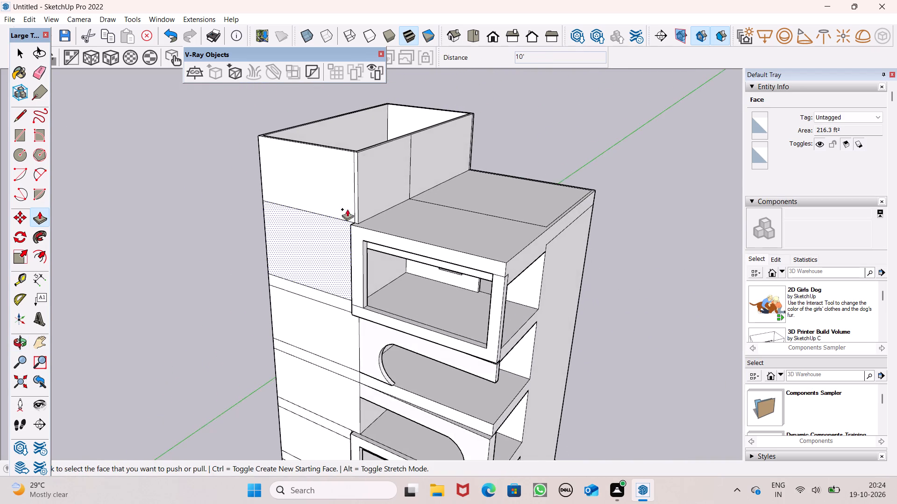
scroll(347, 209, "up", 6)
scroll(351, 218, "down", 2)
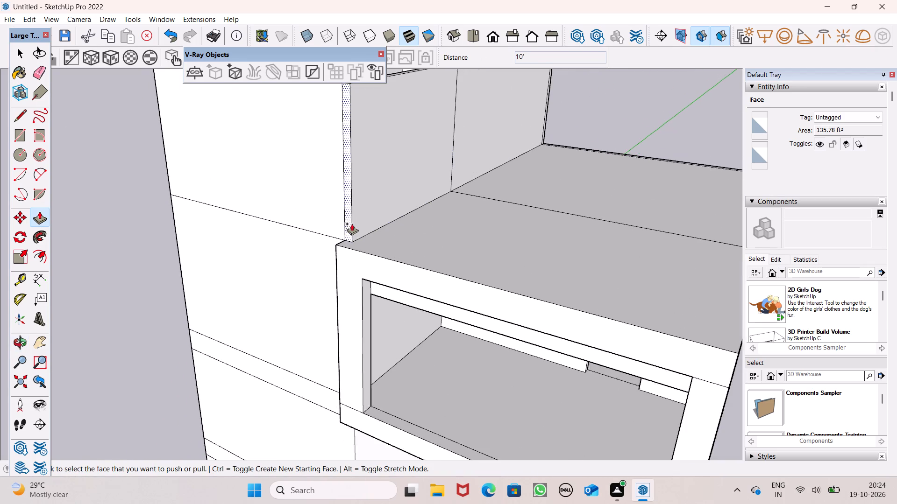
middle_click_drag(354, 225, 409, 227)
scroll(365, 228, "down", 3)
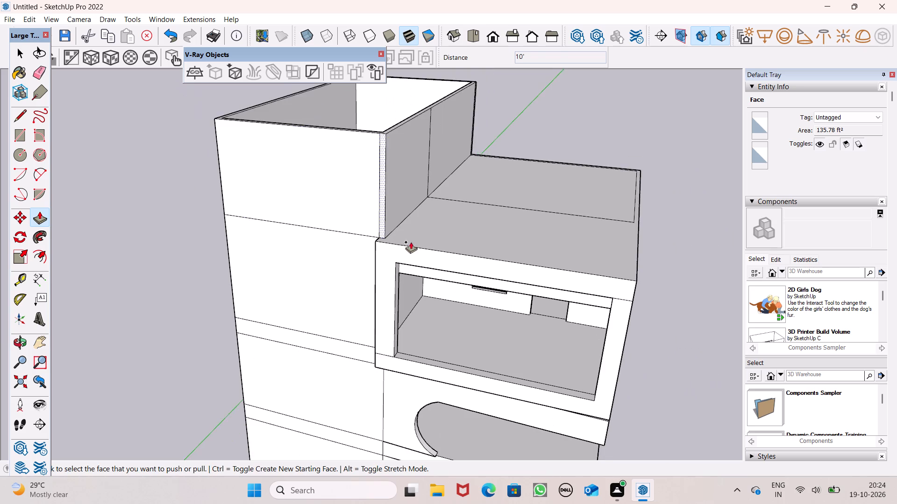
Draw a rectangular strip about 22' 4" by 7" along the adjoining roof's front, from the open block's front corner to the roof's far edge.
middle_click_drag(410, 234, 419, 215)
scroll(355, 203, "down", 4)
middle_click_drag(336, 206, 247, 238)
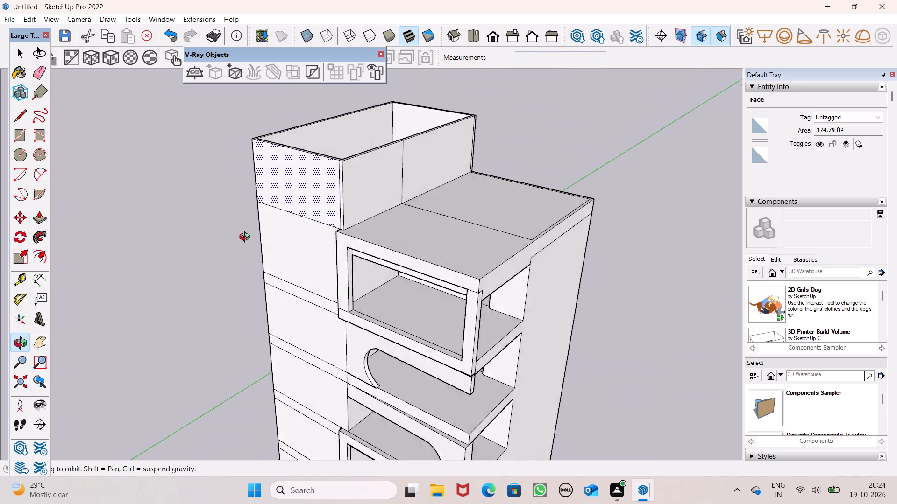
middle_click_drag(247, 238, 112, 266)
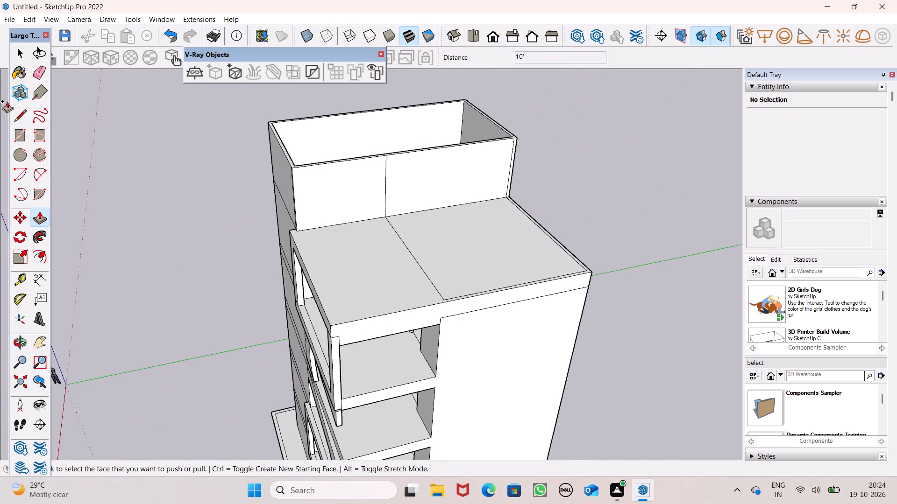
left_click(18, 118)
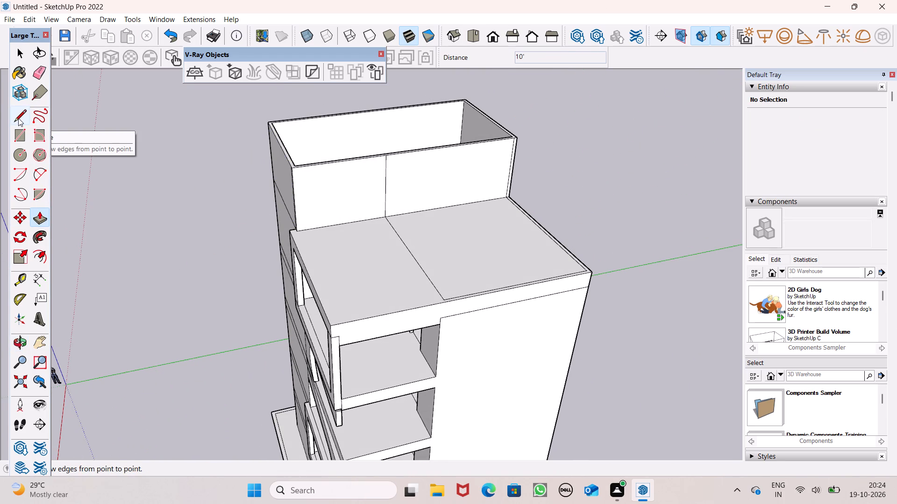
left_click(22, 132)
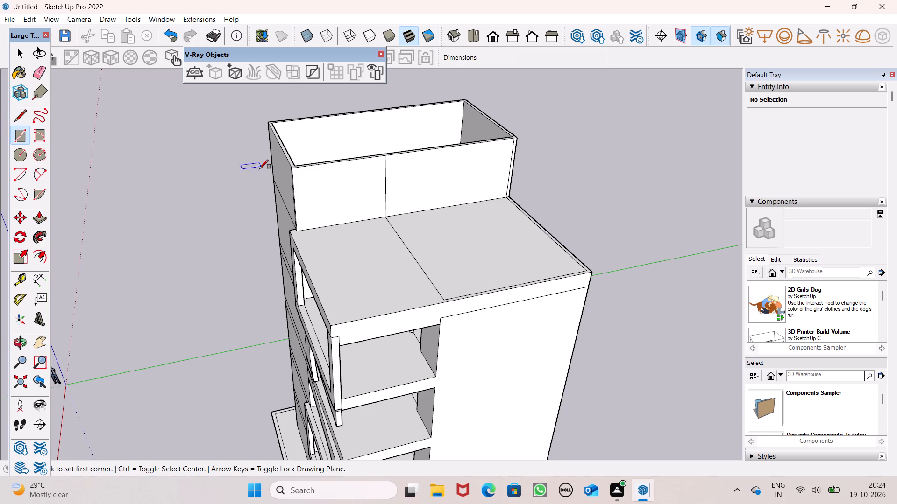
scroll(259, 169, "down", 2)
middle_click_drag(312, 230, 288, 274)
scroll(287, 255, "up", 5)
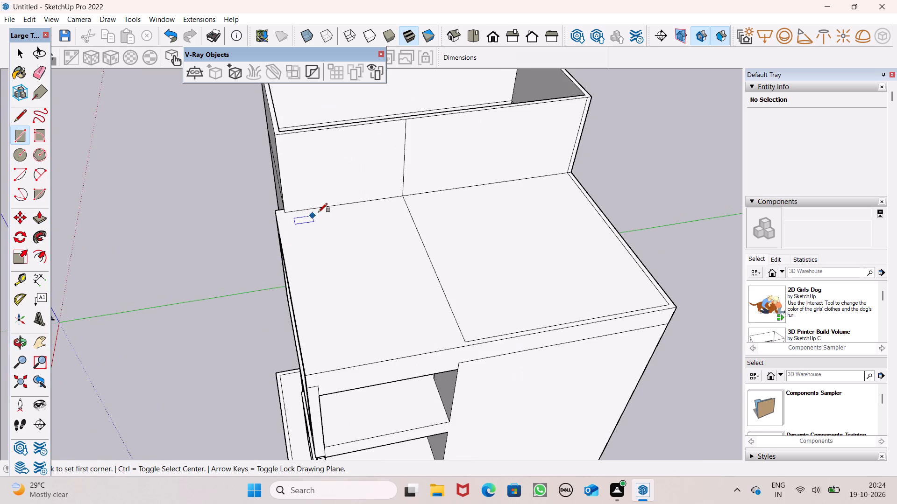
scroll(320, 211, "up", 2)
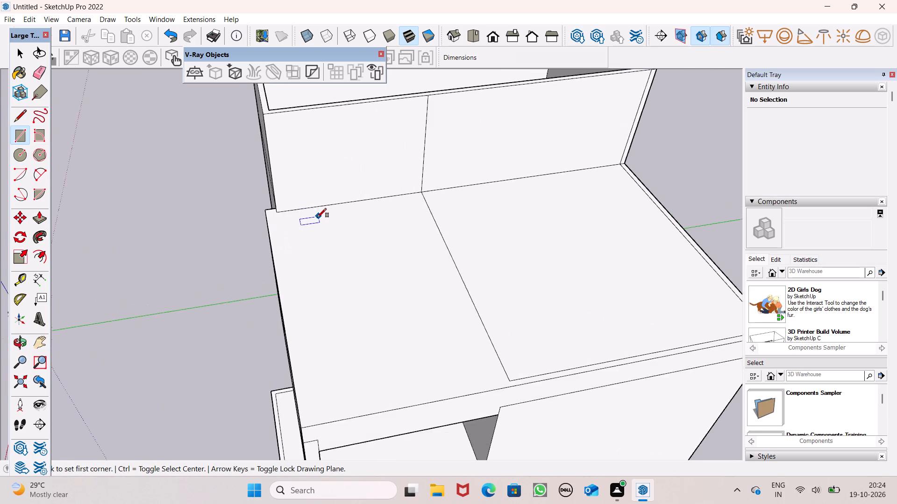
scroll(317, 217, "up", 2)
left_click(269, 209)
scroll(286, 232, "down", 4)
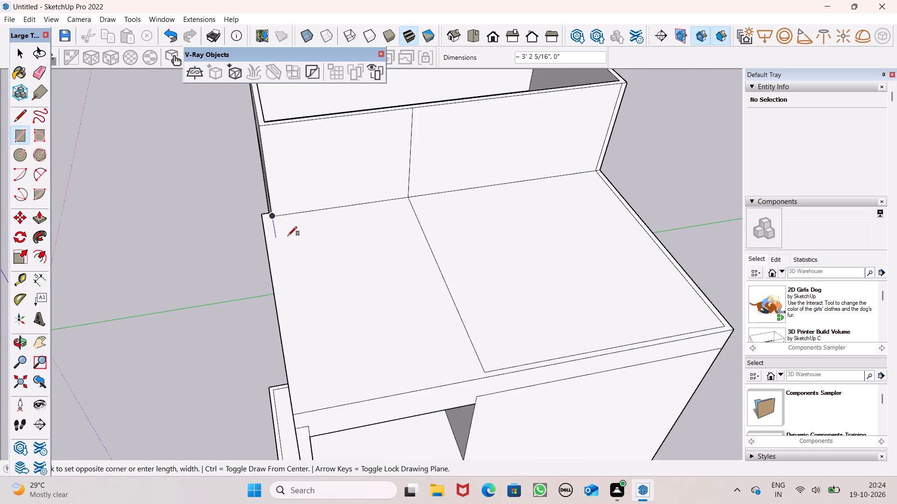
scroll(288, 236, "down", 1)
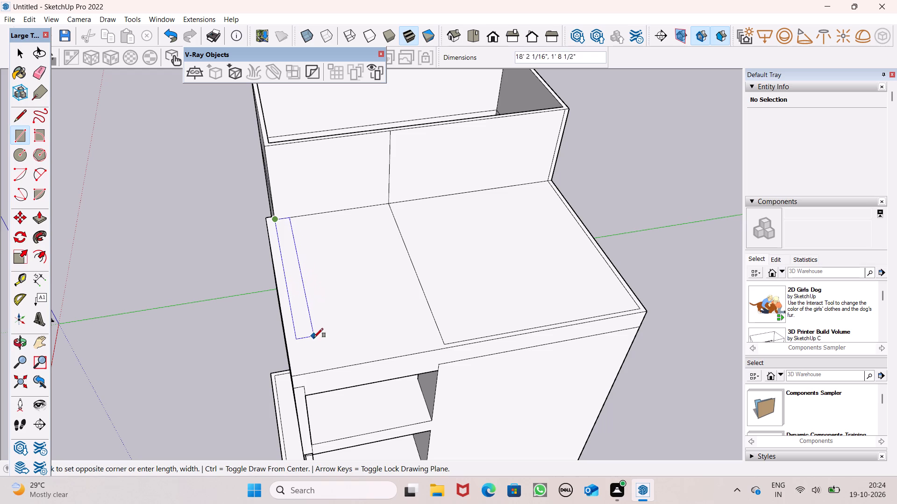
scroll(318, 360, "up", 6)
middle_click_drag(317, 394, 334, 389)
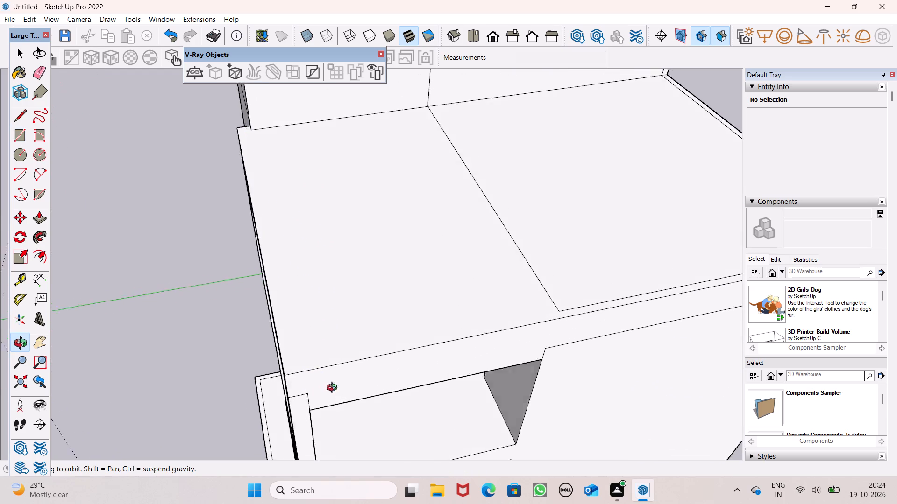
middle_click_drag(334, 389, 381, 381)
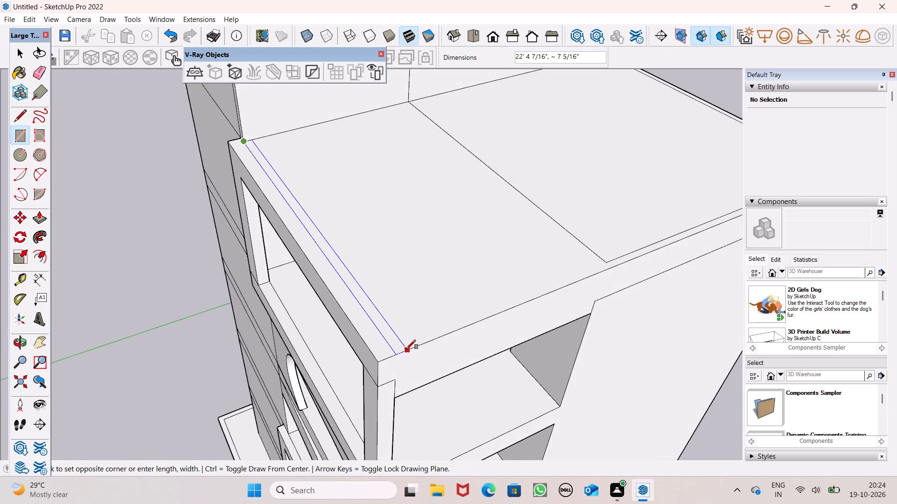
left_click(406, 349)
scroll(255, 328, "down", 3)
key("space")
scroll(245, 315, "down", 3)
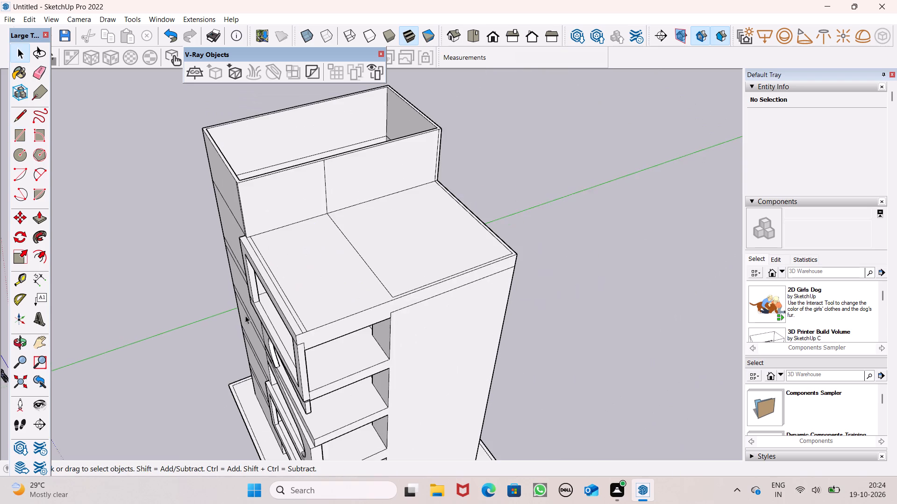
Draw a line about 13' 7" from the end of the roof's inner wall line to the front strip, parallel to the outer side edge.
middle_click_drag(244, 315, 272, 316)
middle_click_drag(380, 316, 333, 348)
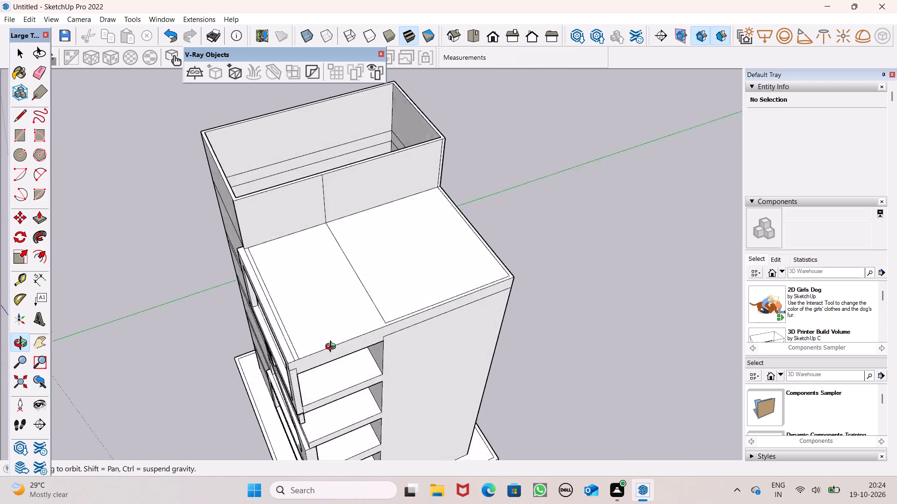
middle_click_drag(333, 348, 267, 349)
scroll(243, 318, "up", 3)
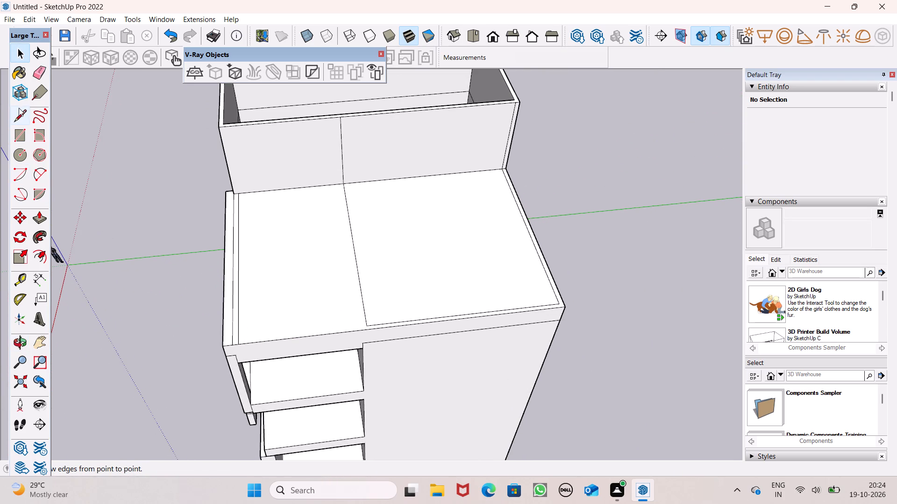
left_click(20, 111)
scroll(325, 343, "up", 4)
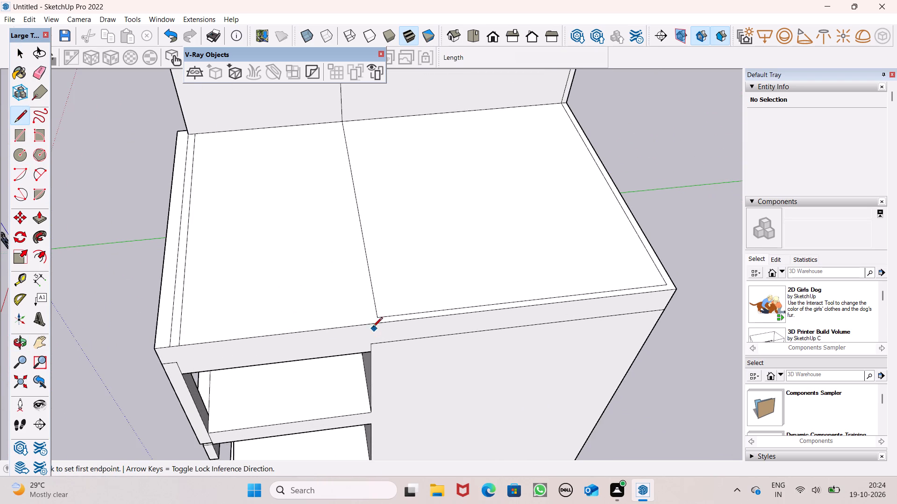
left_click(376, 316)
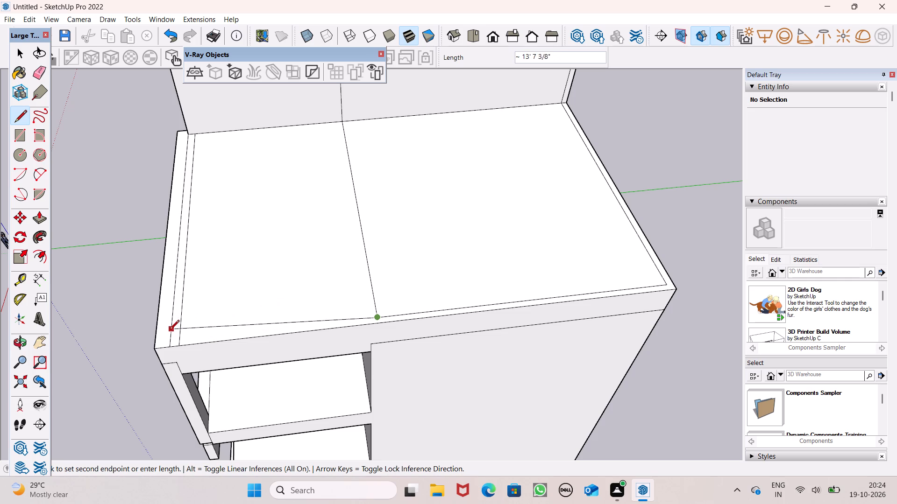
left_click(168, 338)
scroll(178, 333, "down", 5)
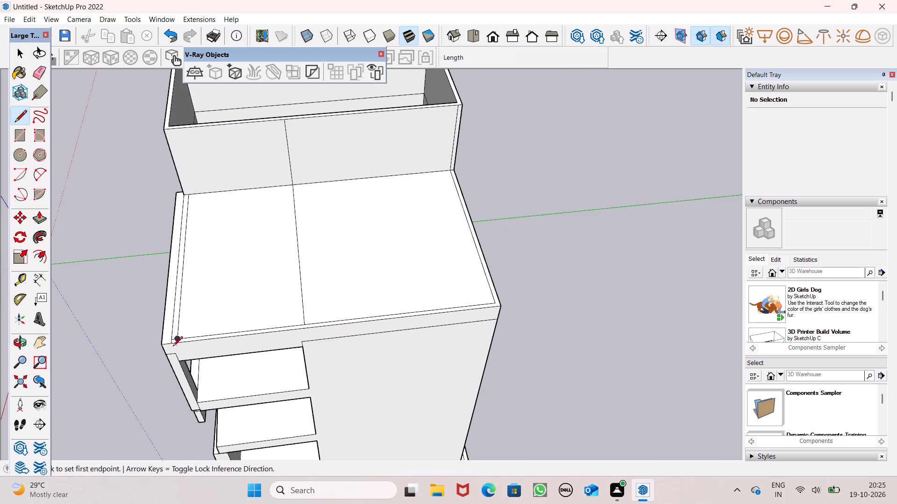
key("space")
Erase the two leftover line segments where the side and front wall strips cross at the roof's front corner.
middle_click_drag(177, 336, 307, 337)
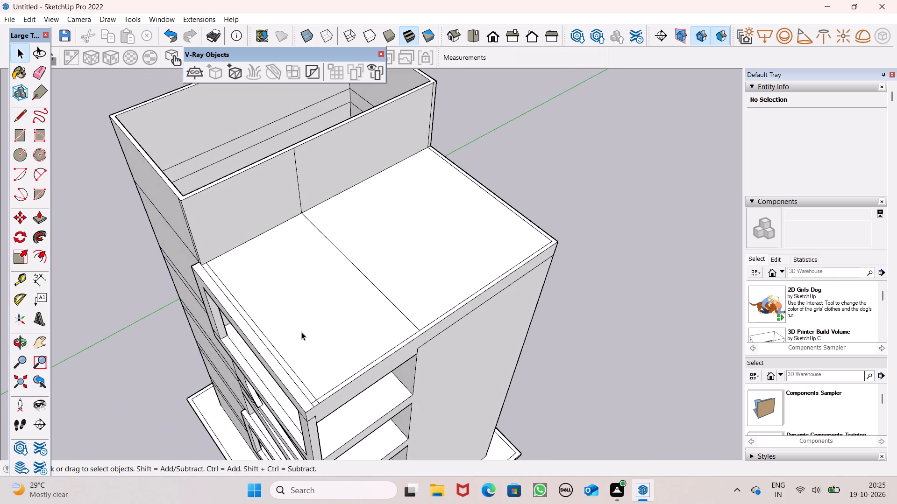
scroll(320, 371, "up", 4)
scroll(295, 350, "down", 2)
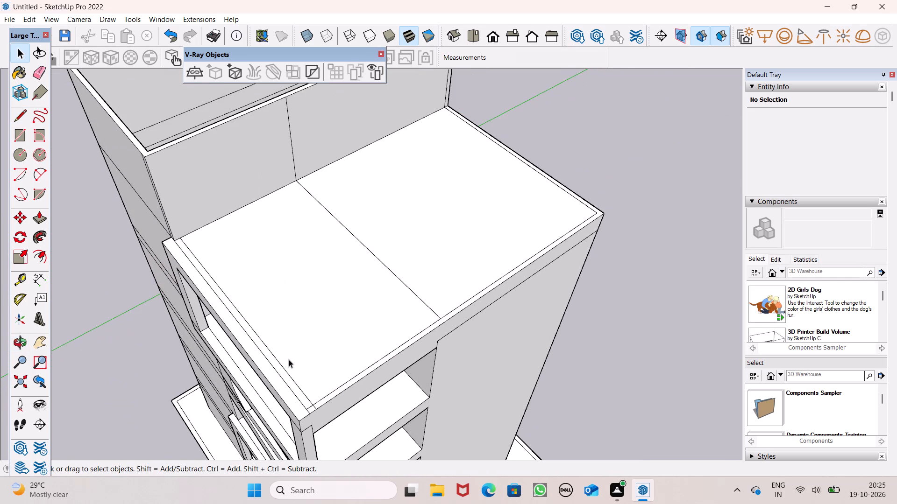
scroll(312, 401, "up", 5)
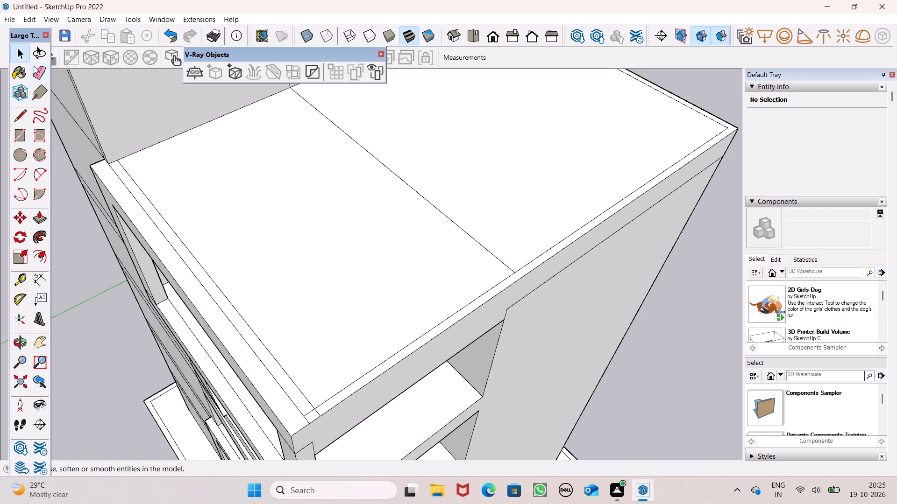
left_click(34, 66)
left_click(310, 413)
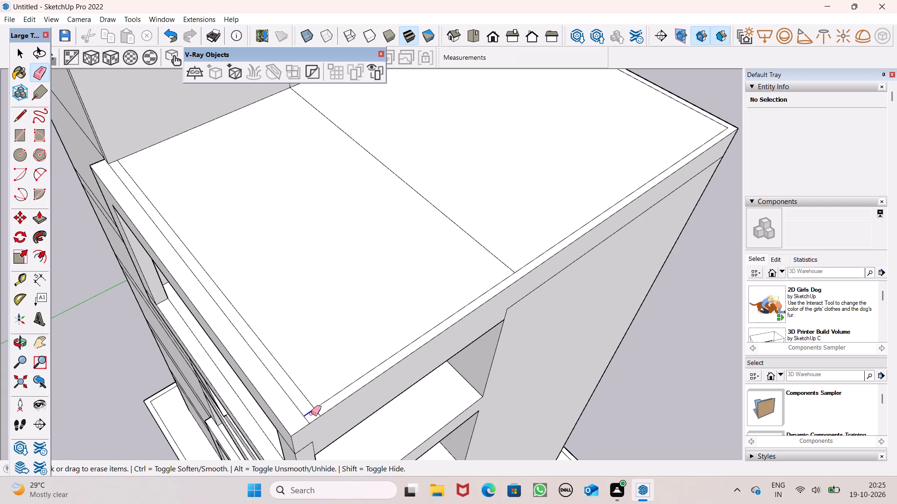
left_click(316, 413)
scroll(281, 375, "down", 4)
key("space")
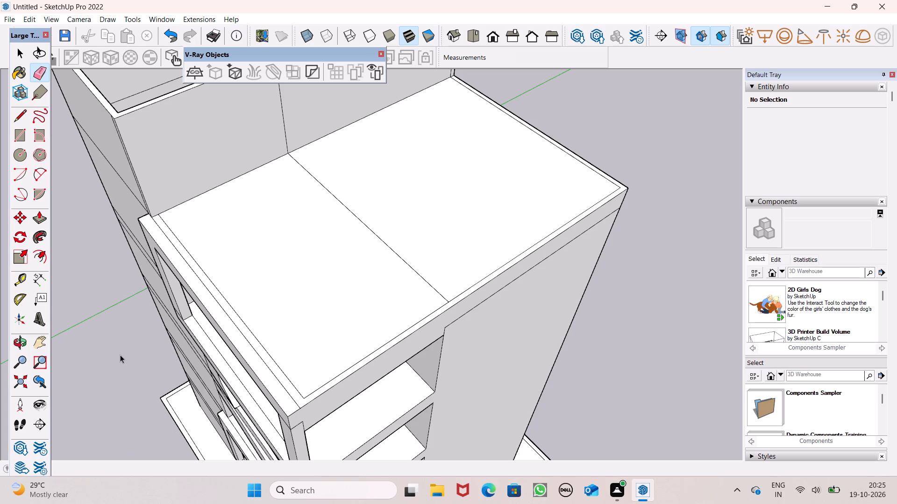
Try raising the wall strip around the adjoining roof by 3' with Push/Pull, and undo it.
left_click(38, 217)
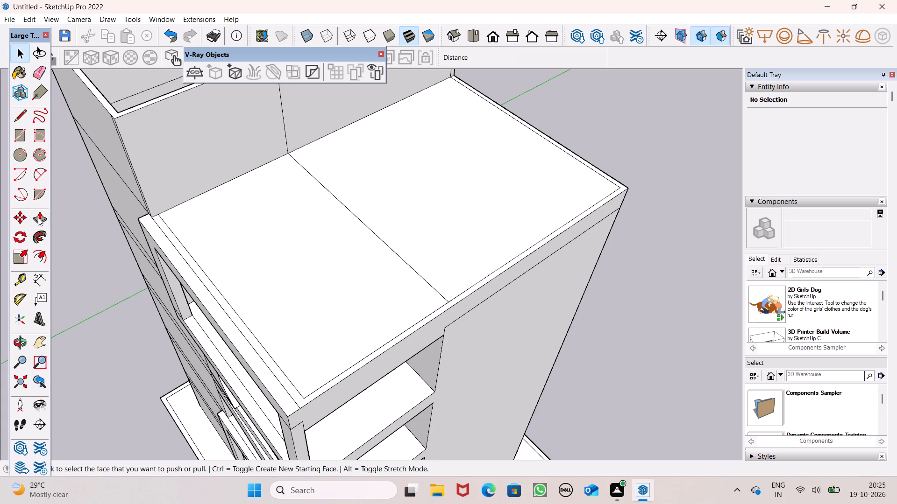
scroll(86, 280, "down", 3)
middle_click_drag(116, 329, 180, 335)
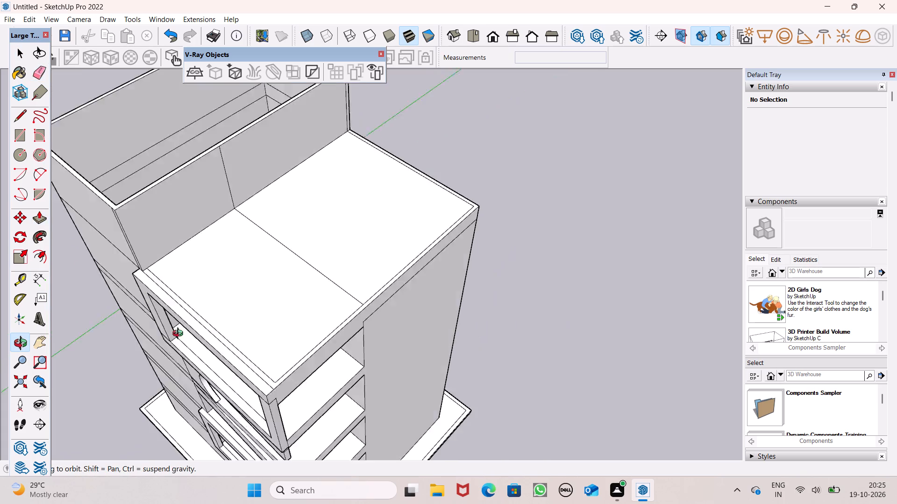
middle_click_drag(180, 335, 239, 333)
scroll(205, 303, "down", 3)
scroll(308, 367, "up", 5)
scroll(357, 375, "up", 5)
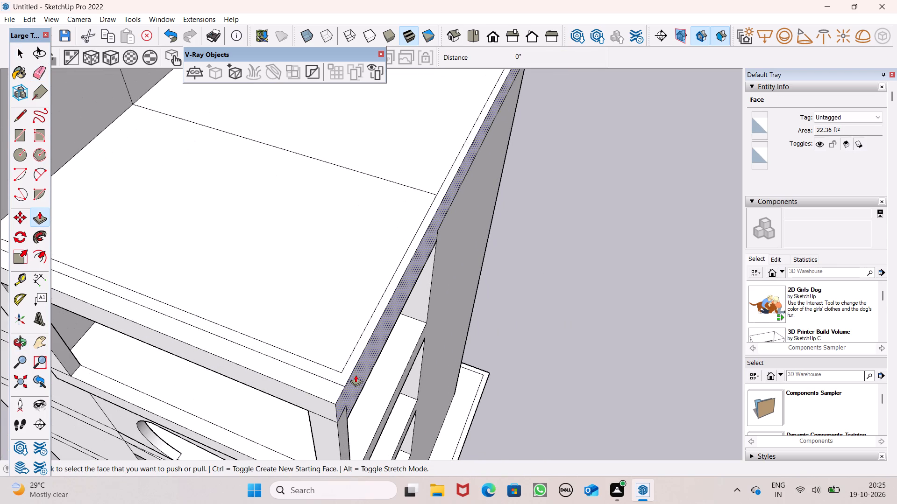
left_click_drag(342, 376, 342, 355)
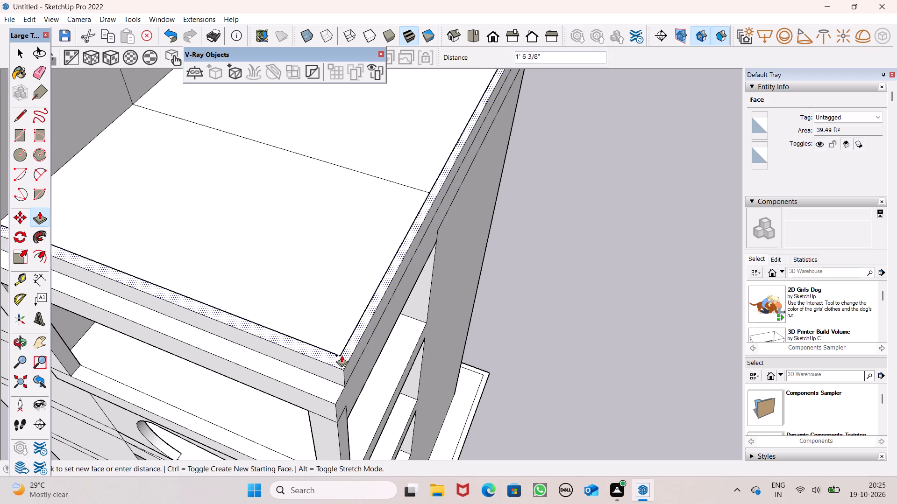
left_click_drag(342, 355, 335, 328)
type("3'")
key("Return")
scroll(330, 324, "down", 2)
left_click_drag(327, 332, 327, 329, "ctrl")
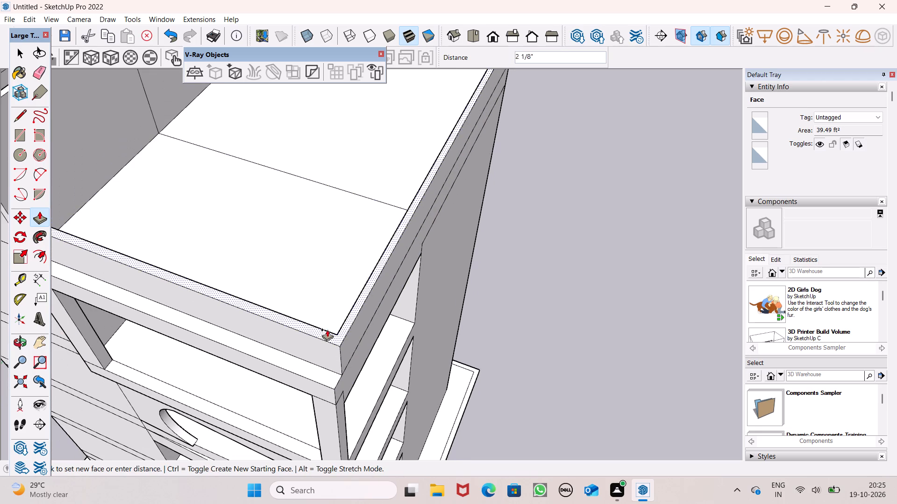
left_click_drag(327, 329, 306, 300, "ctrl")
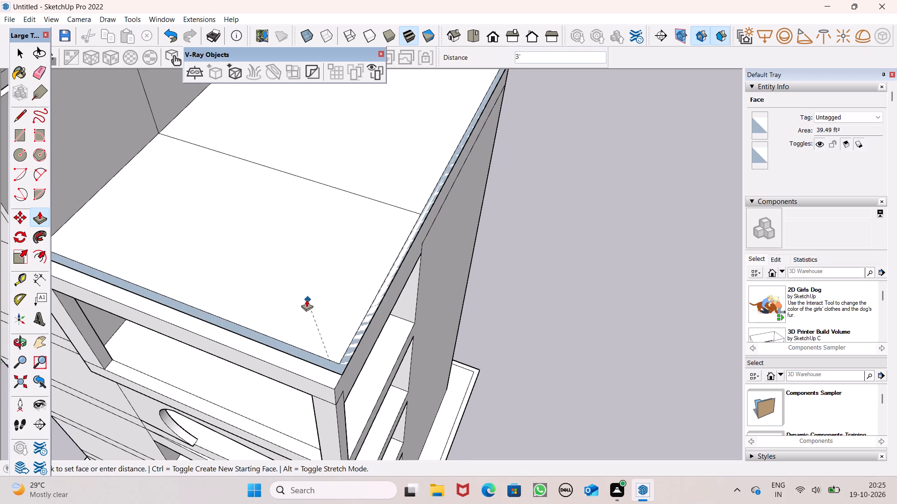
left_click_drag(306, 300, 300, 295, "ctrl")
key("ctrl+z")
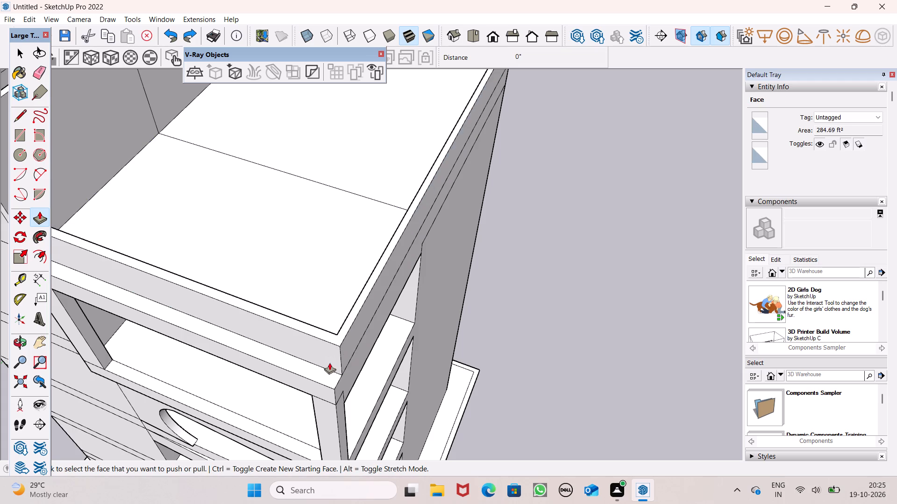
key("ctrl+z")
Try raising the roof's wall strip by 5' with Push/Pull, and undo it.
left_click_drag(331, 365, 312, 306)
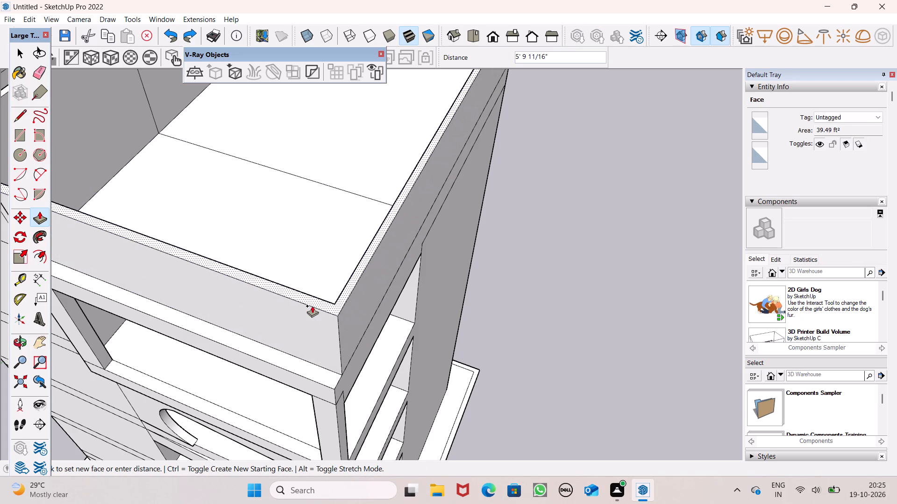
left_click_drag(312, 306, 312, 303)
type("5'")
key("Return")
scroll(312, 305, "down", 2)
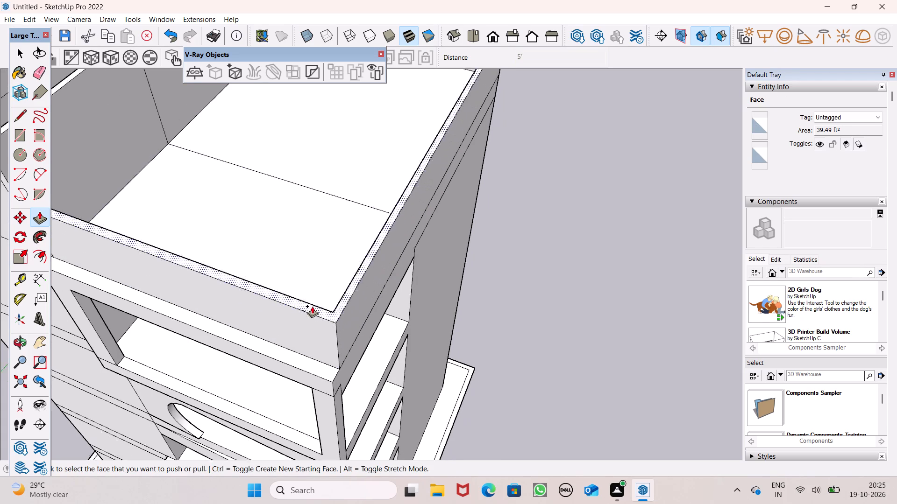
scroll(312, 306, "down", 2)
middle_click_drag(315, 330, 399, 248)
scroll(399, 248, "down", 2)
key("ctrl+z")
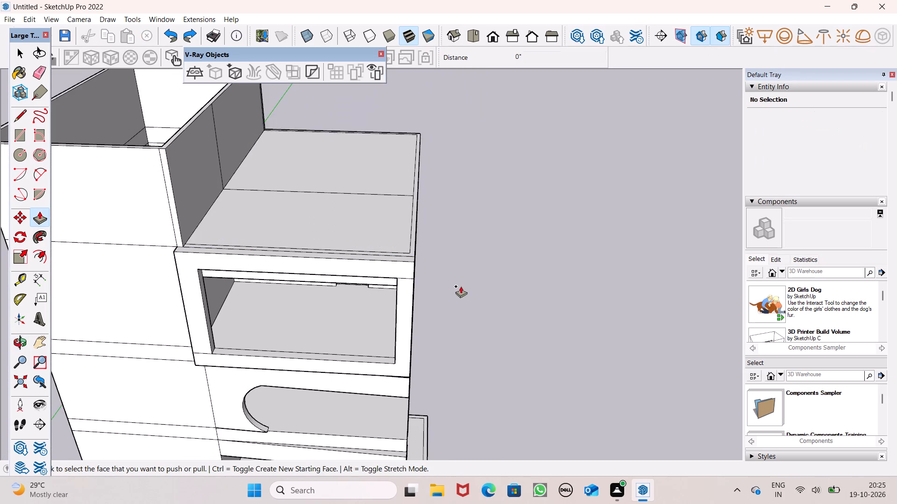
Push/Pull the wall strip around the adjoining roof up 4' as a parapet.
middle_click_drag(461, 287, 384, 333, "ctrl")
scroll(366, 302, "up", 7)
left_click_drag(339, 295, 339, 275)
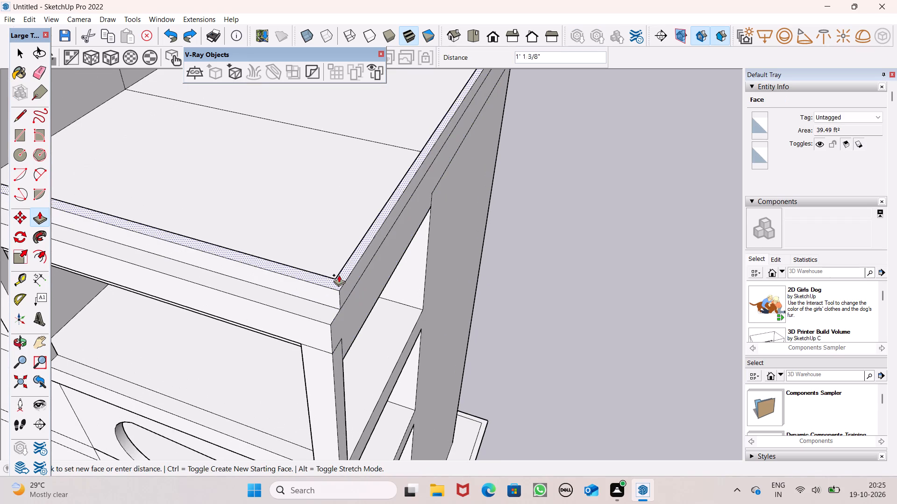
left_click_drag(339, 275, 339, 269)
type("4'")
key("Return")
scroll(339, 282, "down", 2)
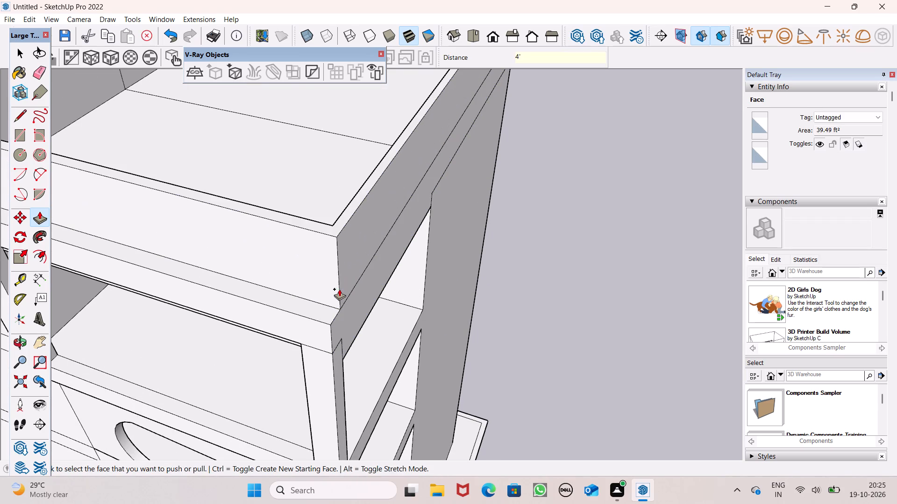
scroll(339, 289, "down", 5)
middle_click_drag(379, 292, 475, 189)
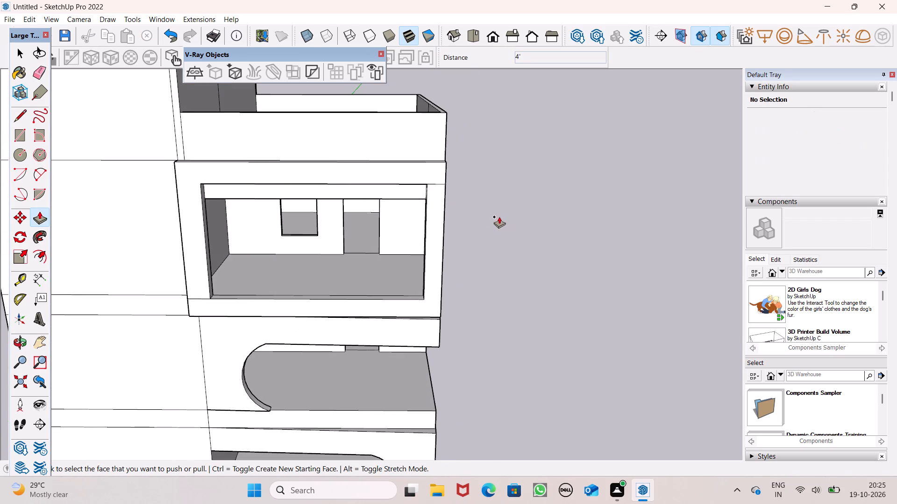
scroll(499, 217, "down", 1)
Erase the leftover vertical line on the side block's front face, just beside the adjoining roof's parapet.
key("space")
scroll(507, 236, "down", 2)
middle_click_drag(506, 242, 496, 241)
scroll(485, 222, "down", 7)
scroll(379, 148, "up", 10)
scroll(356, 159, "down", 3)
middle_click_drag(349, 171, 349, 171)
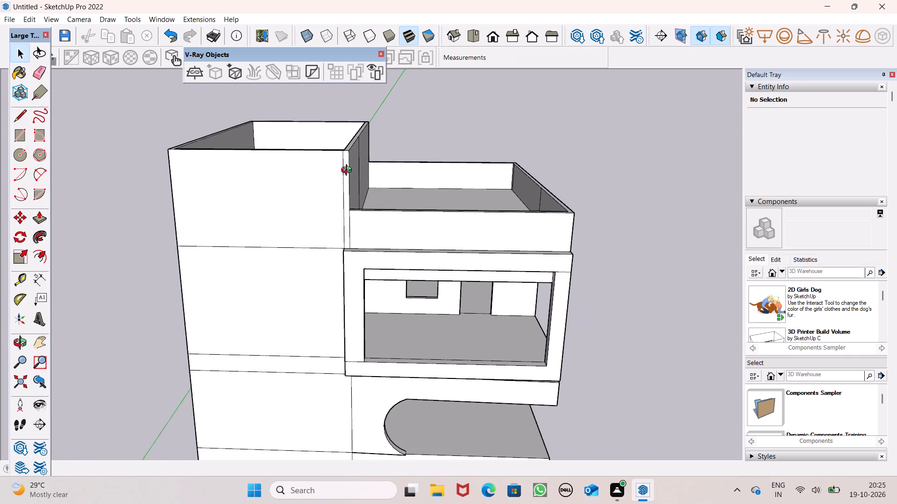
middle_click_drag(349, 171, 364, 163)
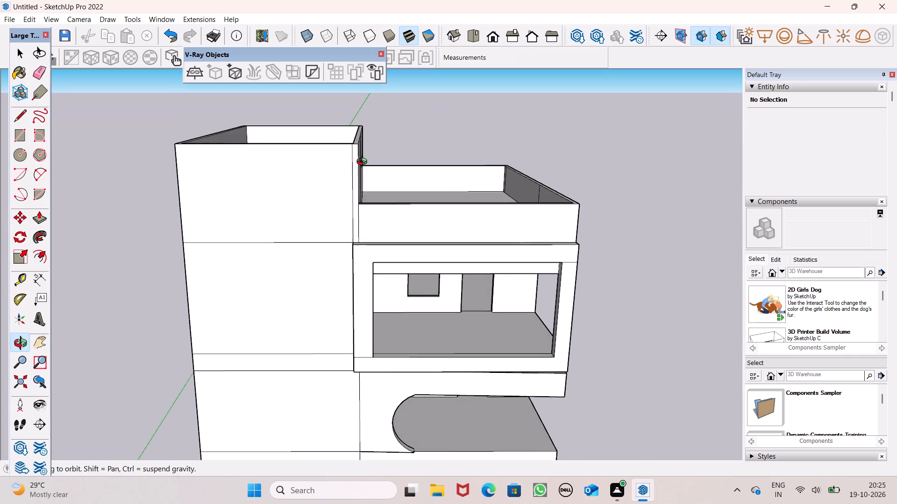
middle_click_drag(364, 163, 365, 163)
left_click(38, 76)
scroll(405, 224, "up", 5)
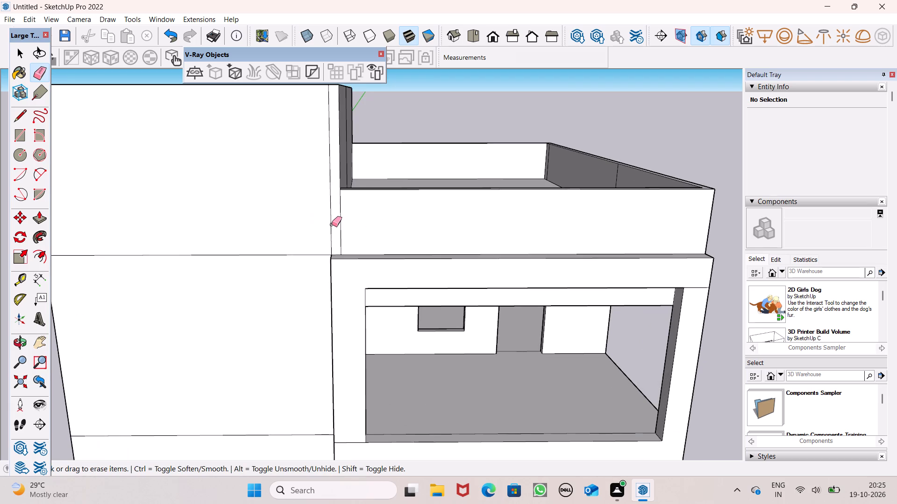
left_click(332, 224)
left_click_drag(329, 224, 315, 219)
left_click(313, 217)
Erase the horizontal line at roof level and the upper line of the pair below it on the side block's front face.
scroll(304, 198, "down", 5)
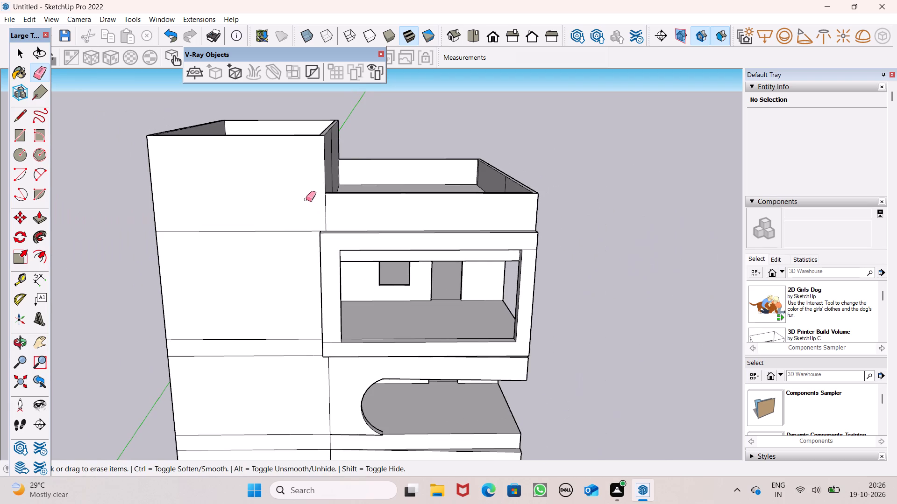
scroll(306, 199, "down", 1)
left_click_drag(274, 210, 275, 236)
scroll(273, 198, "down", 1)
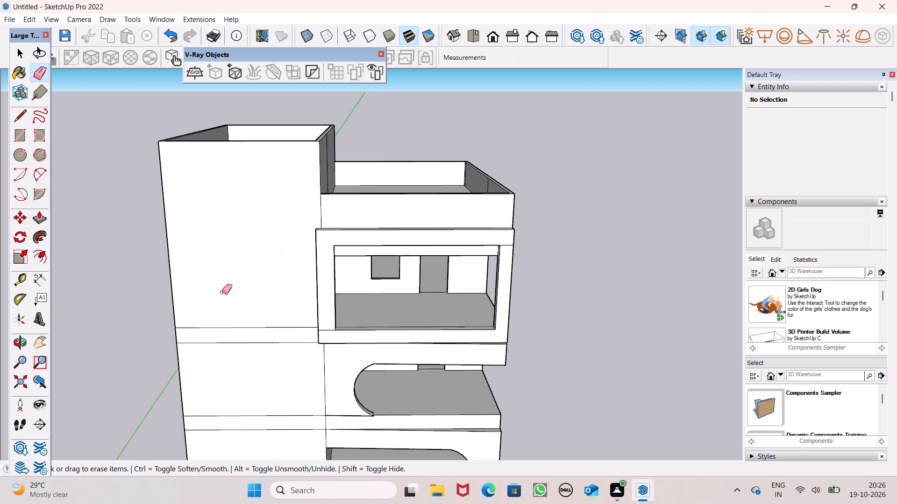
scroll(246, 326, "up", 1)
scroll(274, 311, "down", 2)
middle_click_drag(280, 322, 287, 314)
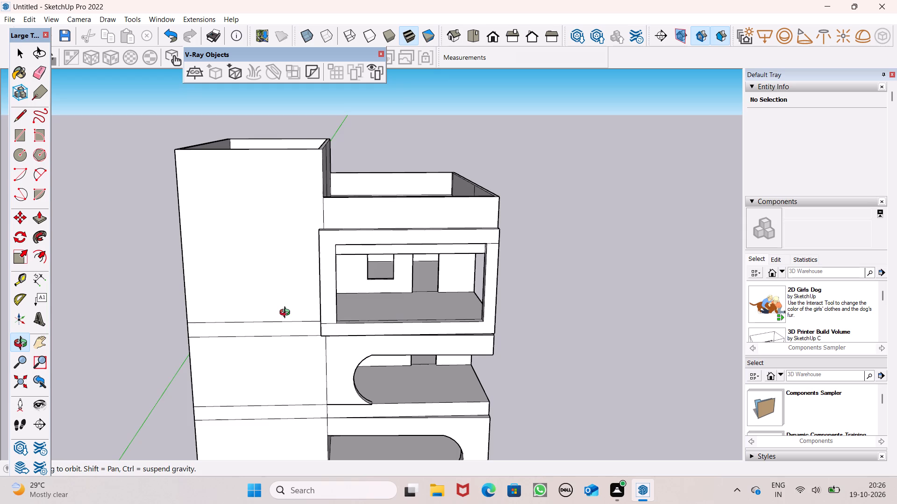
middle_click_drag(287, 314, 273, 308)
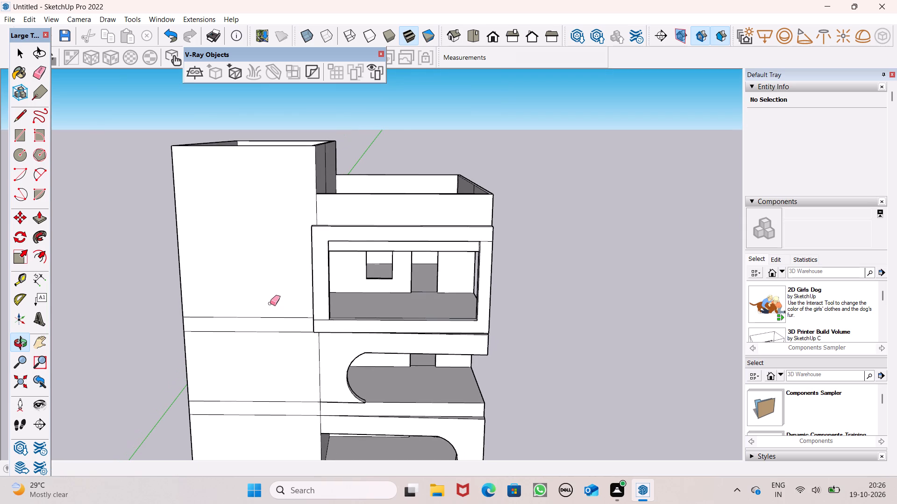
scroll(292, 289, "down", 3)
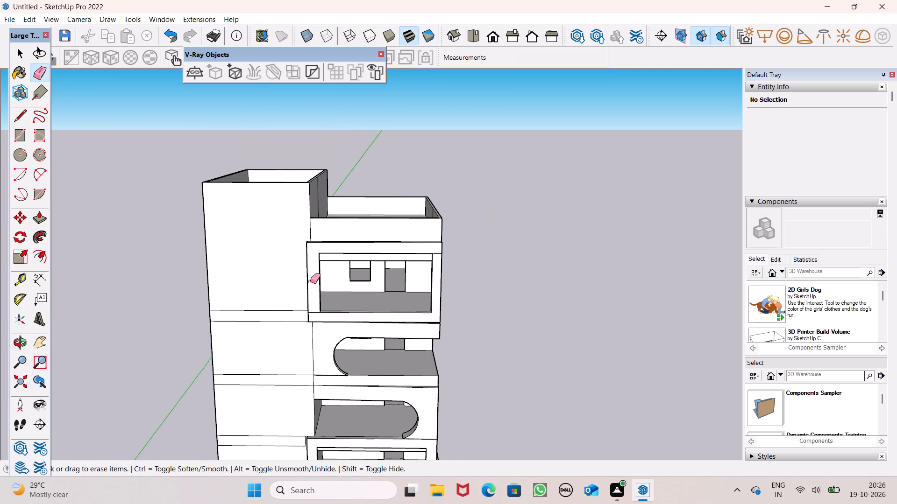
middle_click_drag(251, 331, 286, 293)
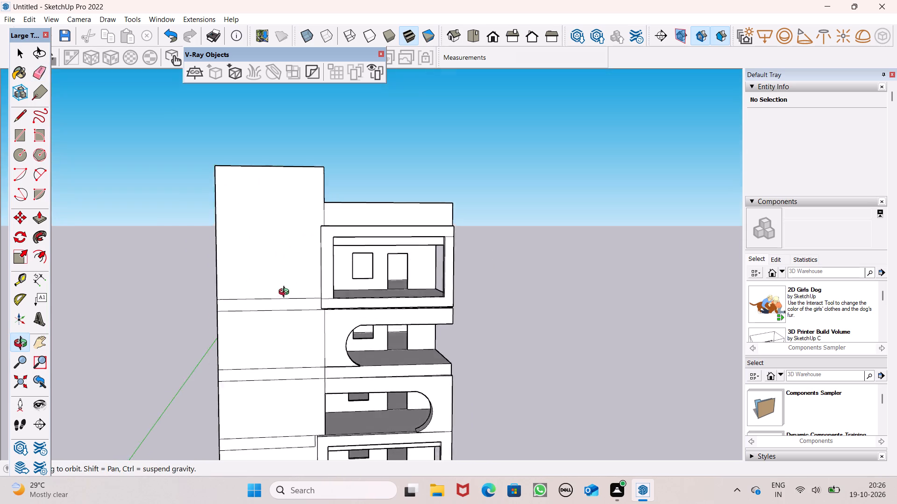
middle_click_drag(286, 293, 314, 273)
scroll(335, 307, "up", 2)
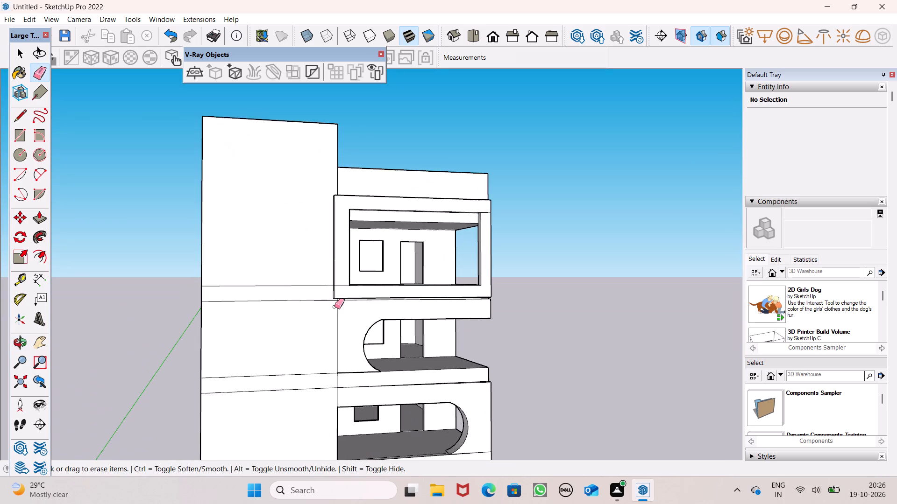
scroll(328, 297, "up", 3)
left_click_drag(314, 279, 313, 283)
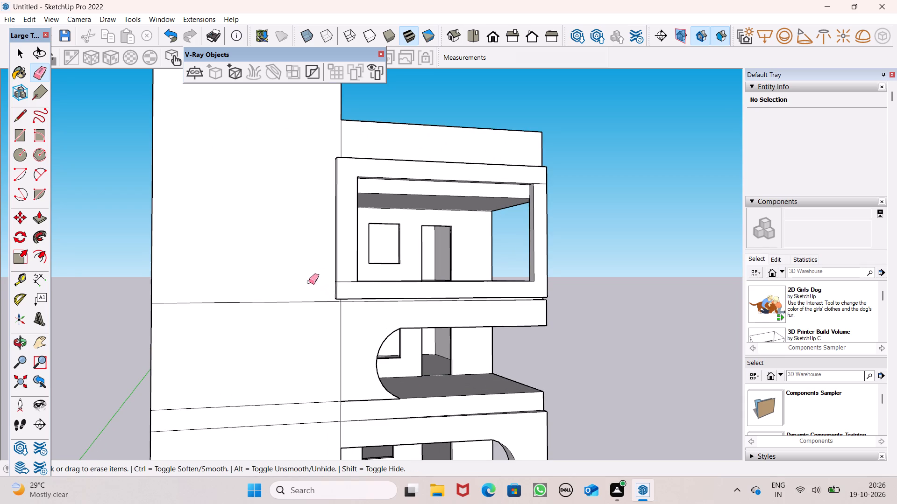
Erase the horizontal storey lines on the side block's lower front face, keeping the single line level with the top balcony's base.
scroll(192, 223, "down", 8)
middle_click_drag(216, 318, 206, 328)
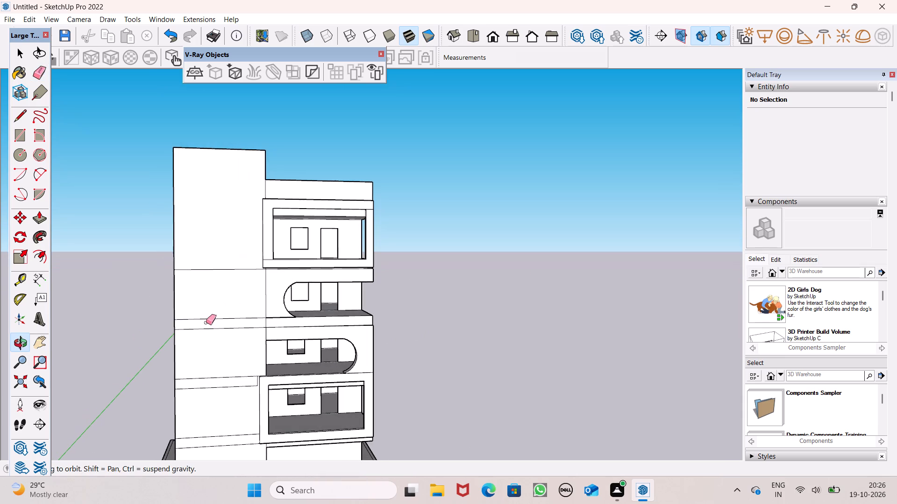
scroll(228, 280, "down", 6)
left_click_drag(225, 298, 226, 316)
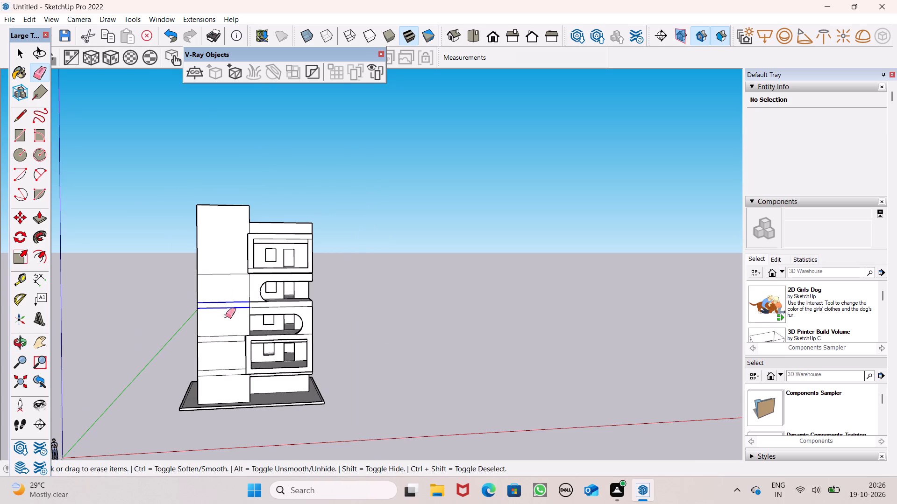
left_click_drag(226, 316, 215, 380)
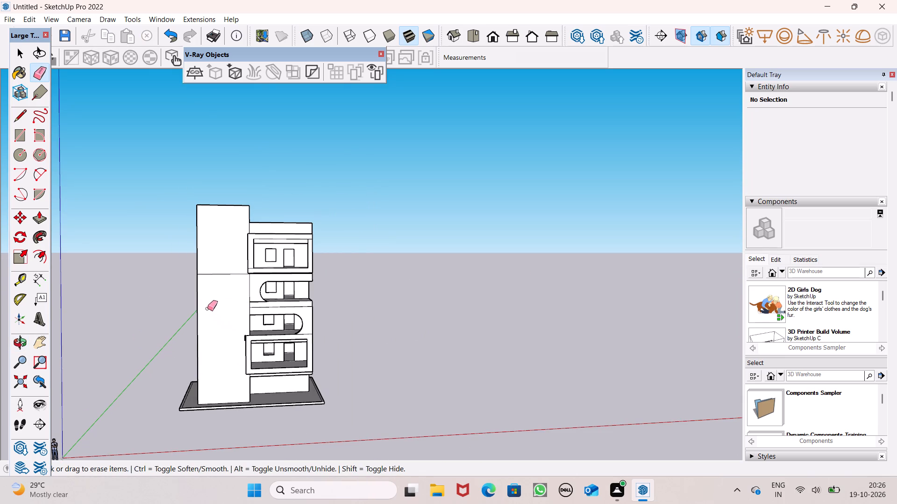
key("space")
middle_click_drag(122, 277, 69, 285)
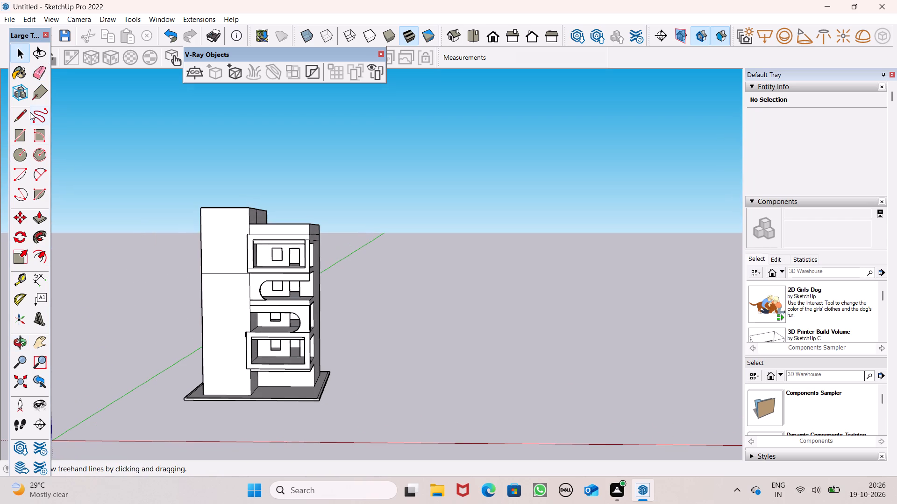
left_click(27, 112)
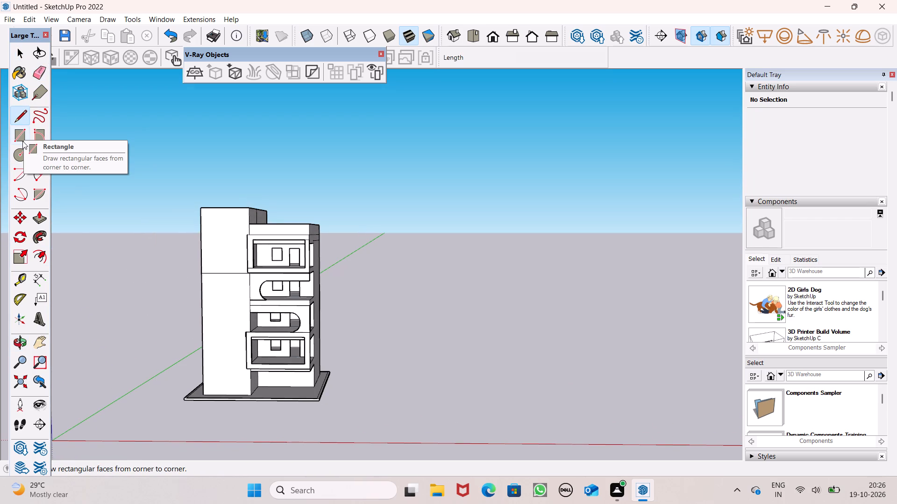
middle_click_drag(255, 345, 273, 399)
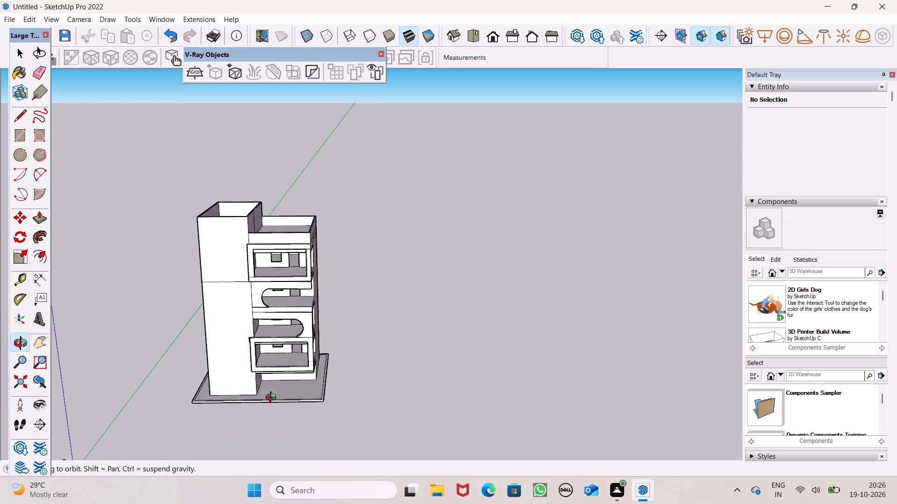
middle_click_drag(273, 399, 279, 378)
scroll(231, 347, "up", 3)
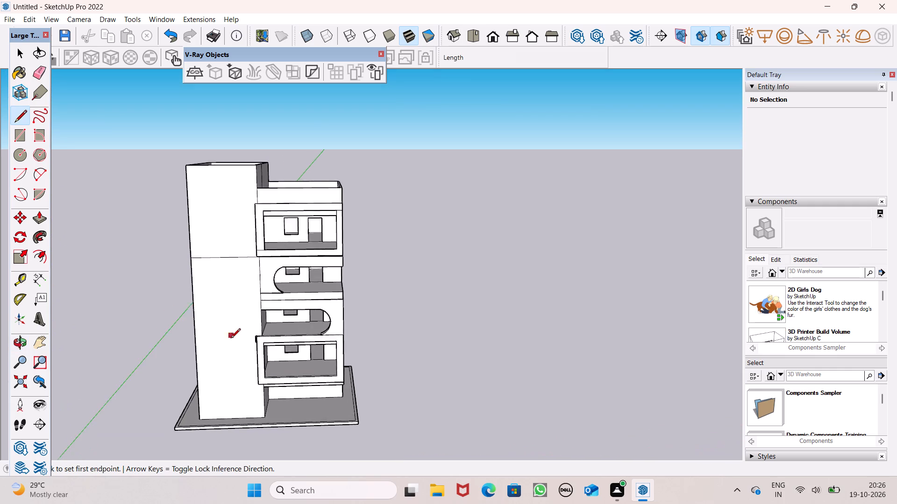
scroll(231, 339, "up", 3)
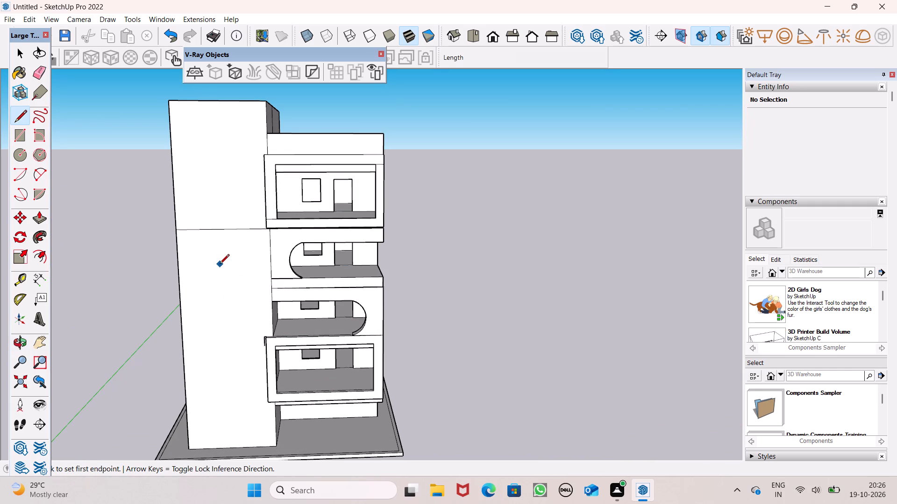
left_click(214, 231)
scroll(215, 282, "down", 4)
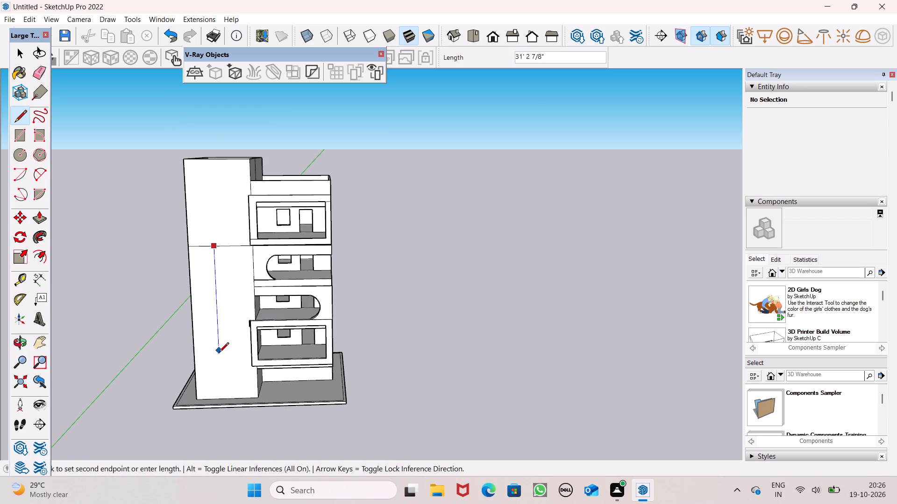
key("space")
Draw a horizontal line about 18' long across the side block's front face, from the lowest balcony slab's bottom corner to the opposite edge.
scroll(217, 331, "down", 3)
middle_click_drag(206, 372, 288, 377)
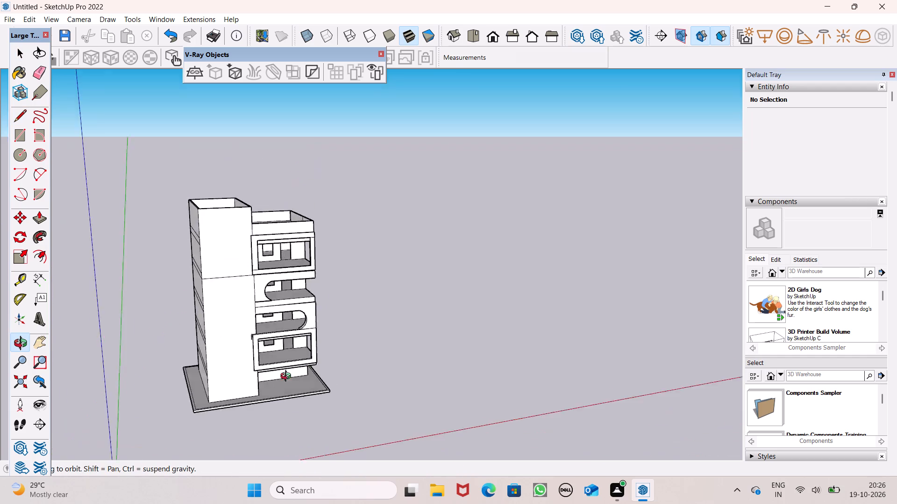
middle_click_drag(288, 377, 331, 317)
scroll(258, 377, "up", 12)
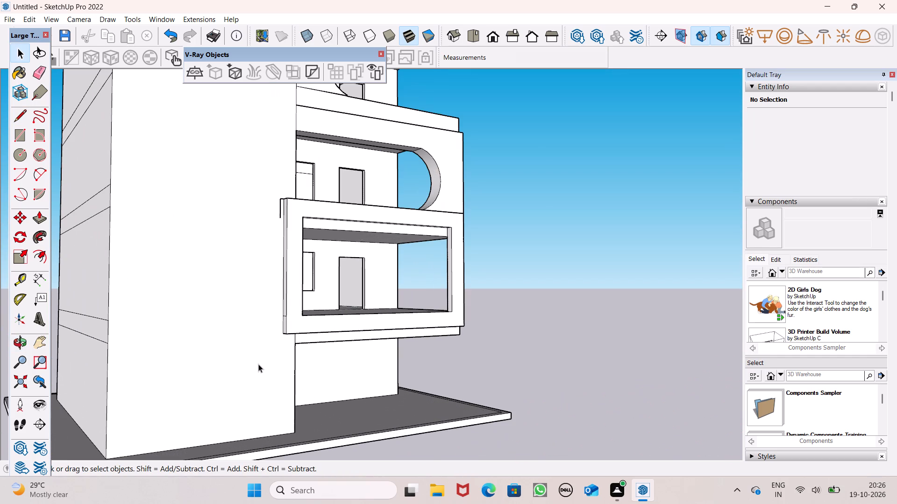
left_click(9, 114)
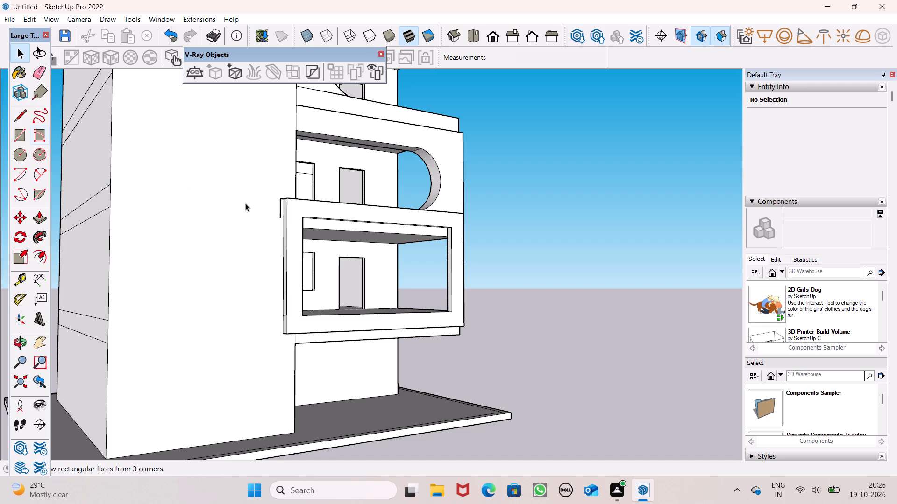
scroll(261, 209, "down", 1)
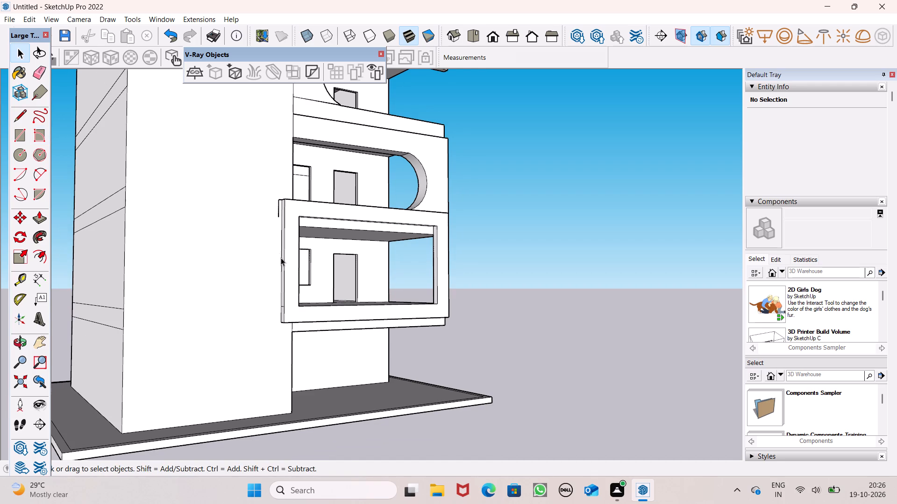
scroll(286, 291, "up", 3)
scroll(283, 293, "down", 2)
left_click(14, 115)
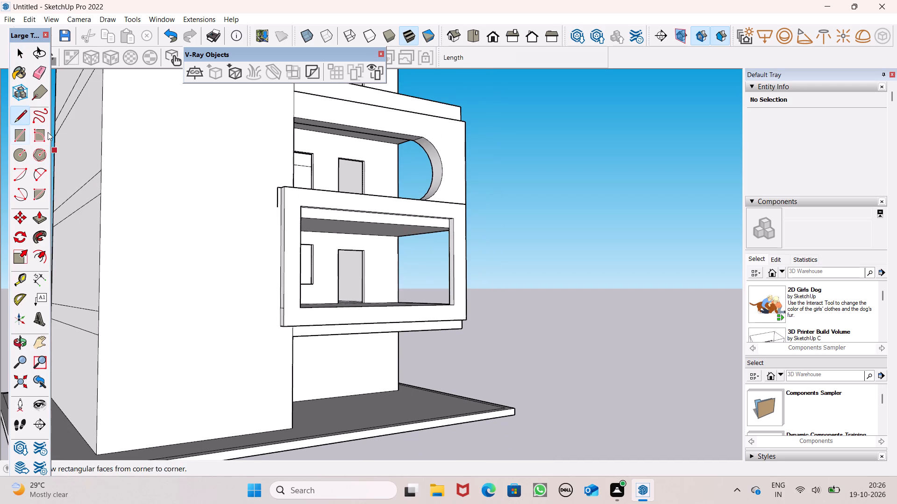
scroll(235, 158, "down", 2)
scroll(216, 211, "down", 2)
middle_click_drag(203, 244, 218, 249)
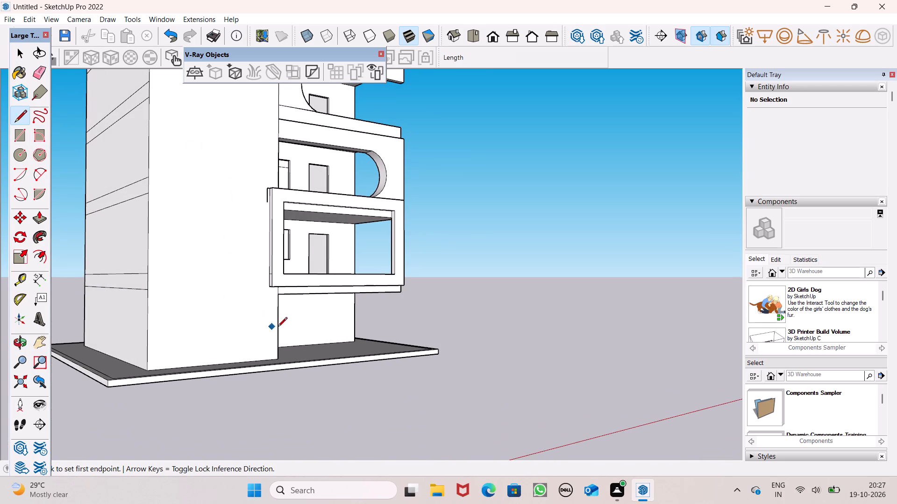
middle_click_drag(270, 304, 192, 287)
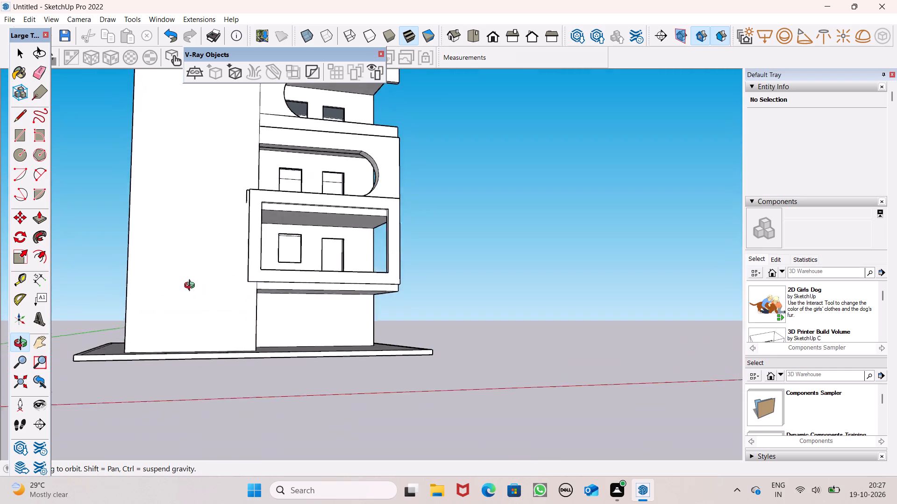
middle_click_drag(192, 287, 251, 315)
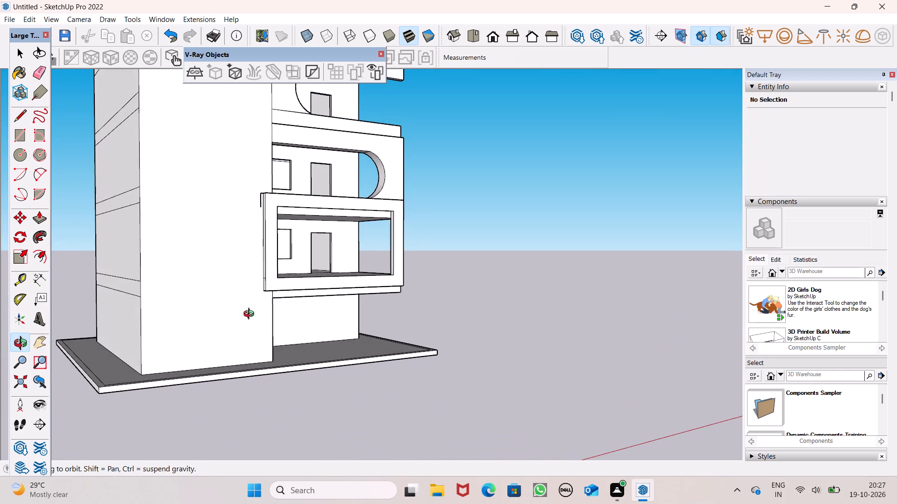
middle_click_drag(251, 315, 250, 315)
middle_click(250, 315)
middle_click(243, 317)
middle_click_drag(241, 317, 236, 319)
middle_click(234, 319)
scroll(230, 296, "down", 4)
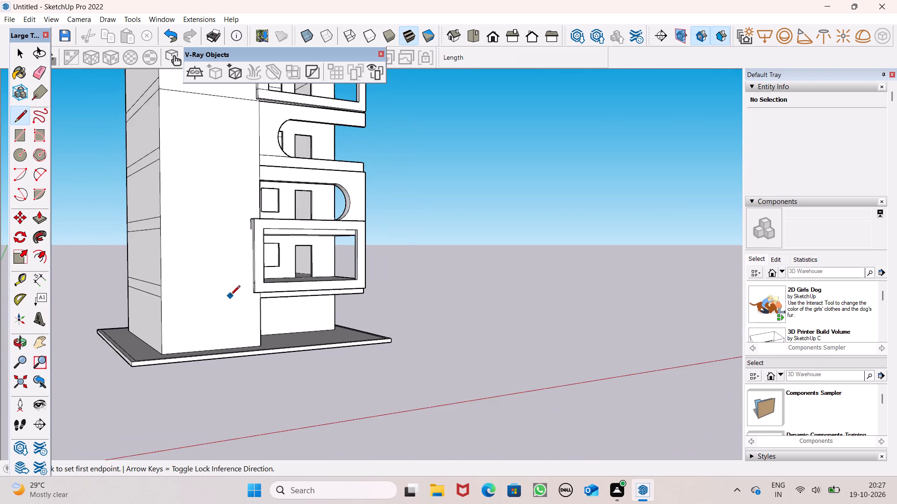
scroll(231, 297, "up", 4)
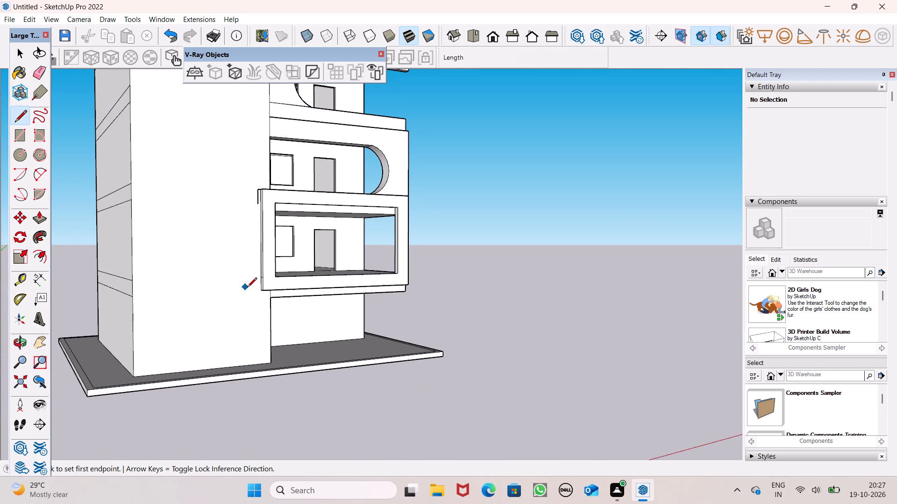
scroll(264, 300, "up", 4)
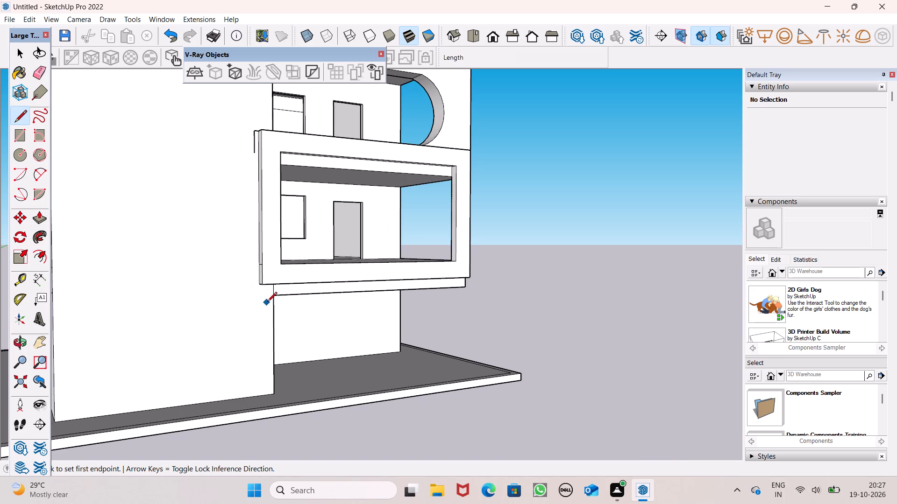
left_click(274, 297)
scroll(185, 290, "down", 3)
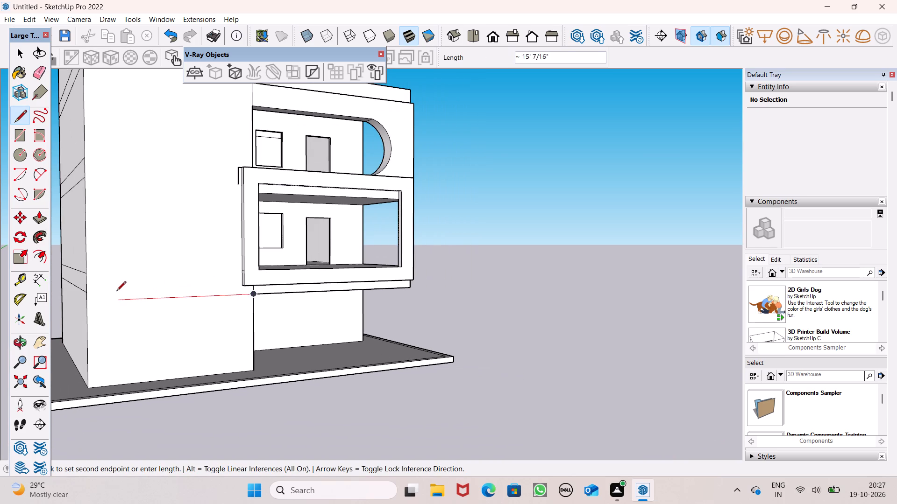
left_click(83, 301)
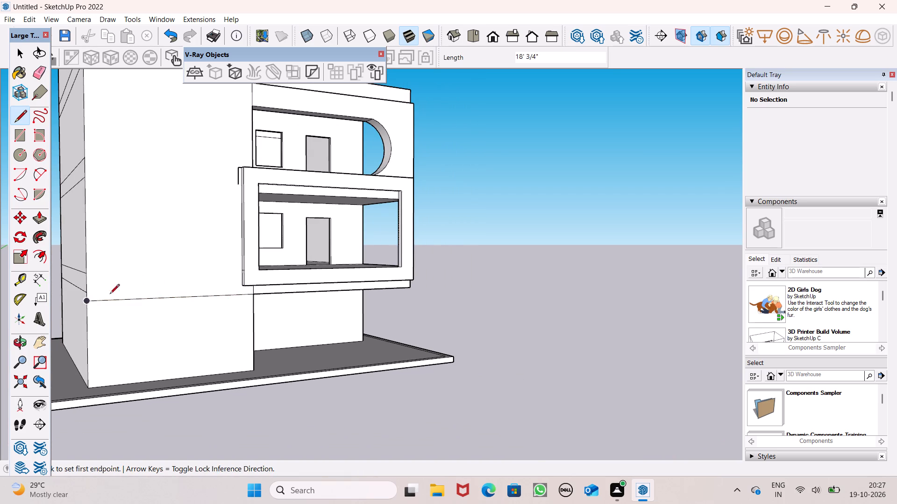
scroll(201, 275, "down", 4)
key("space")
scroll(199, 280, "down", 5)
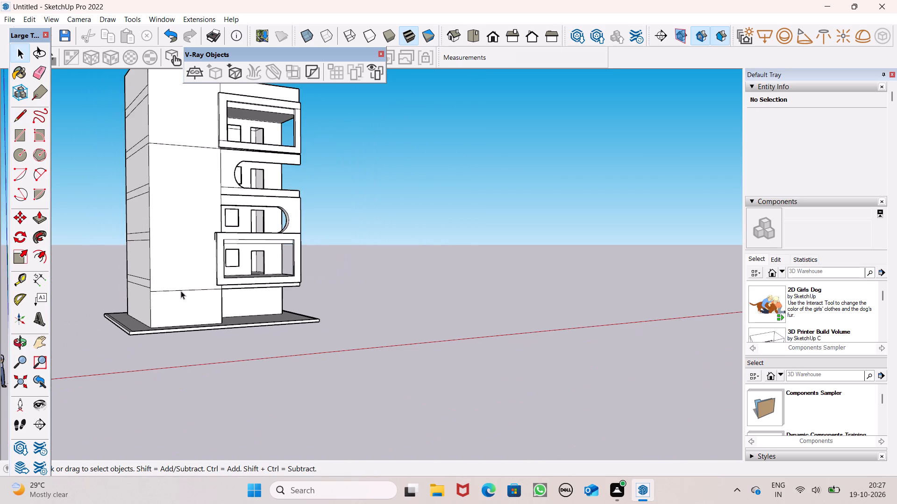
scroll(201, 224, "up", 4)
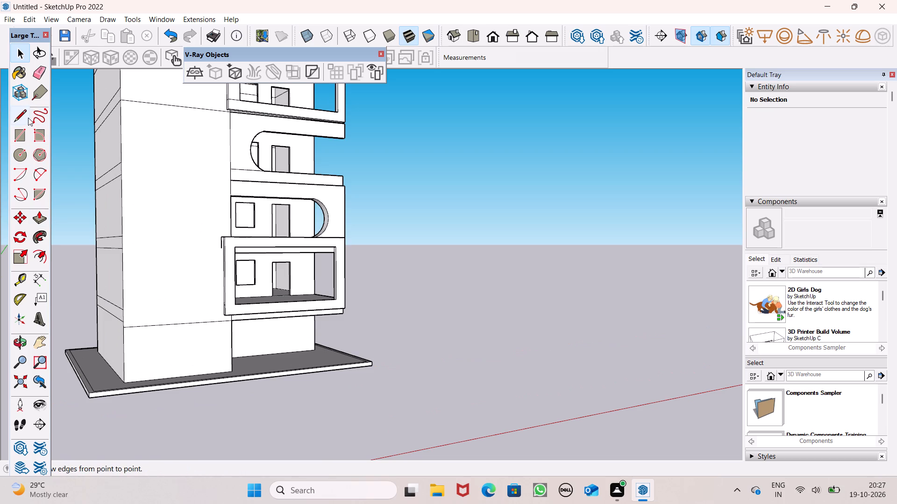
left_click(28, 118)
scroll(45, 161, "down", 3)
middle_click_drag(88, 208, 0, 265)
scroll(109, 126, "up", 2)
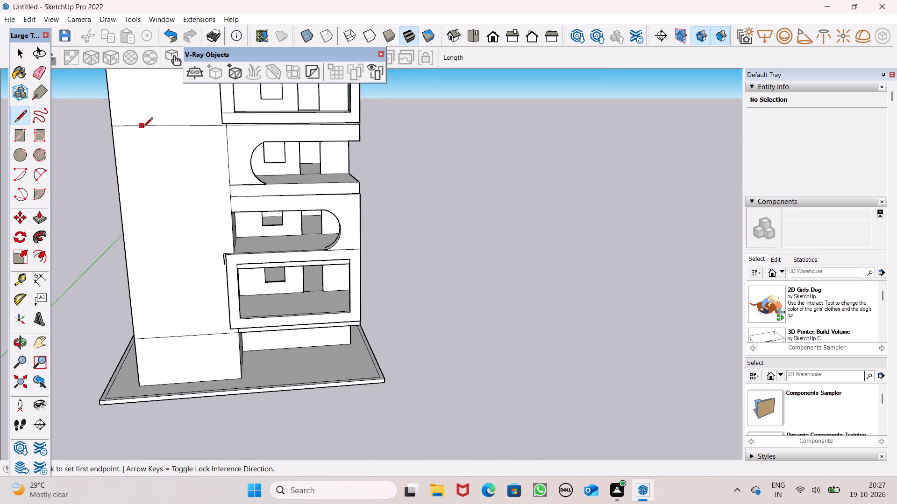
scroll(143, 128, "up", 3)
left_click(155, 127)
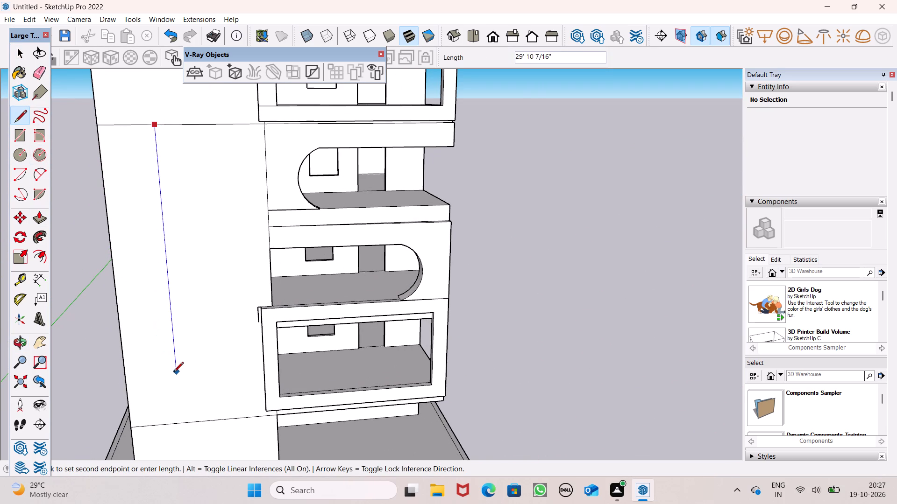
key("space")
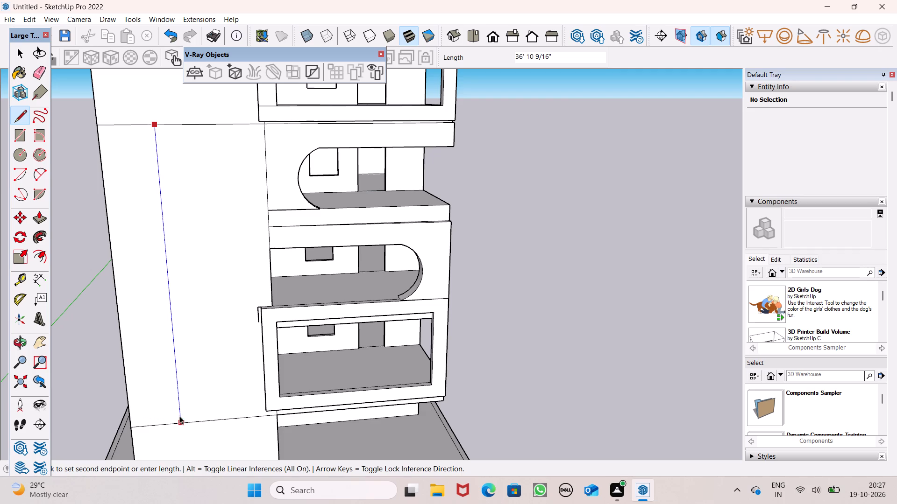
Draw a vertical line about 36' 11" long on the side block's front face, between its two horizontal lines.
left_click(18, 116)
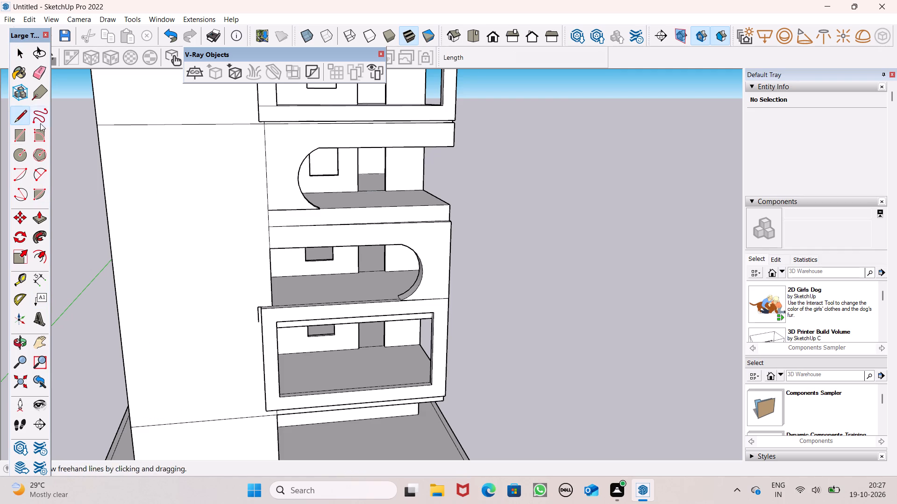
left_click(165, 126)
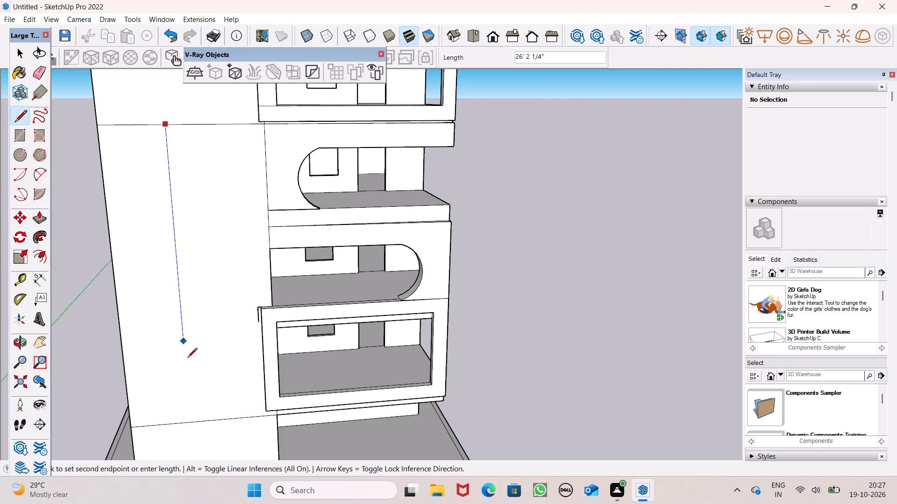
left_click(194, 424)
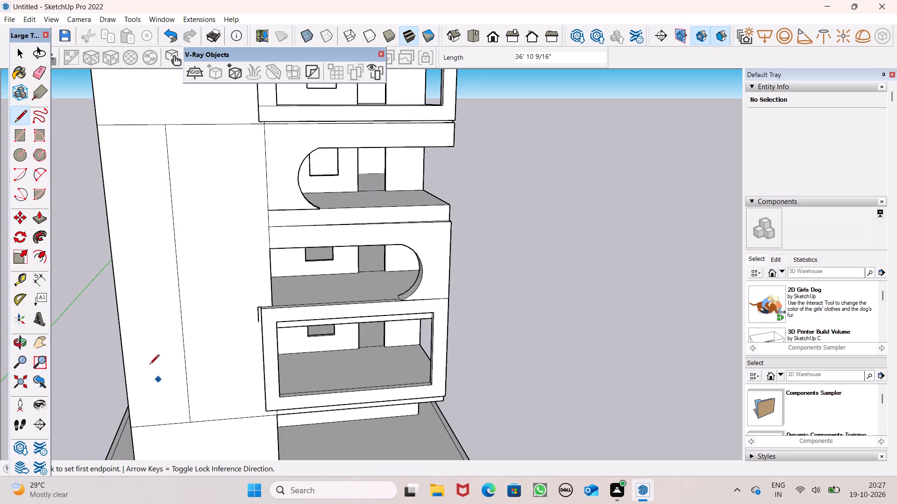
key("space")
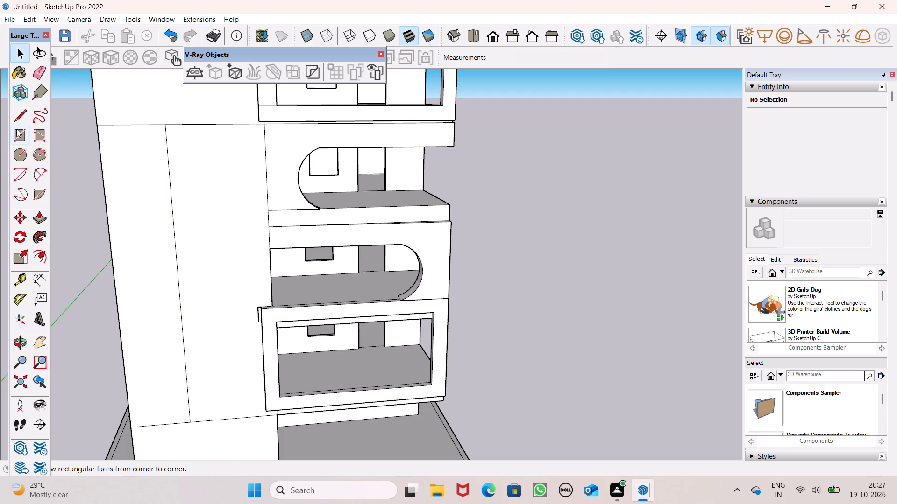
Draw a rectangle about 8" wide and 36' 11" tall near the front face's outer edge, spanning between the two horizontal lines.
left_click(16, 129)
scroll(113, 127, "up", 2)
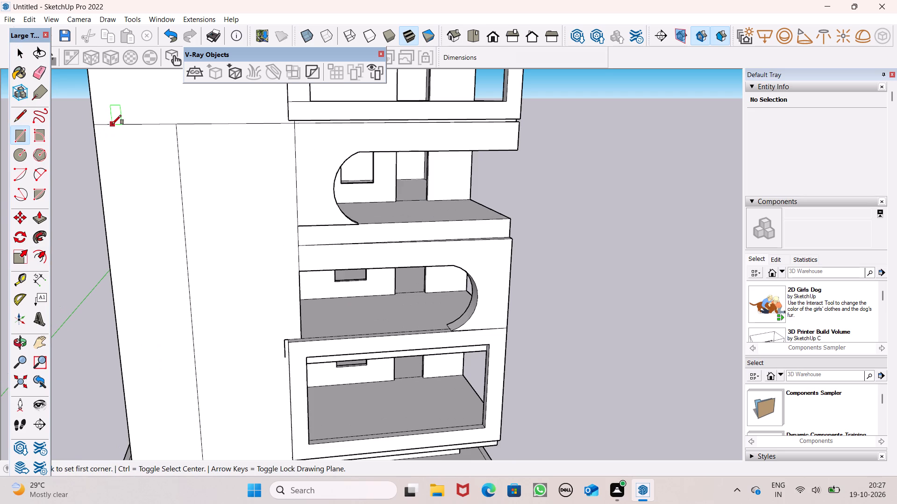
left_click(112, 124)
scroll(120, 154, "down", 5)
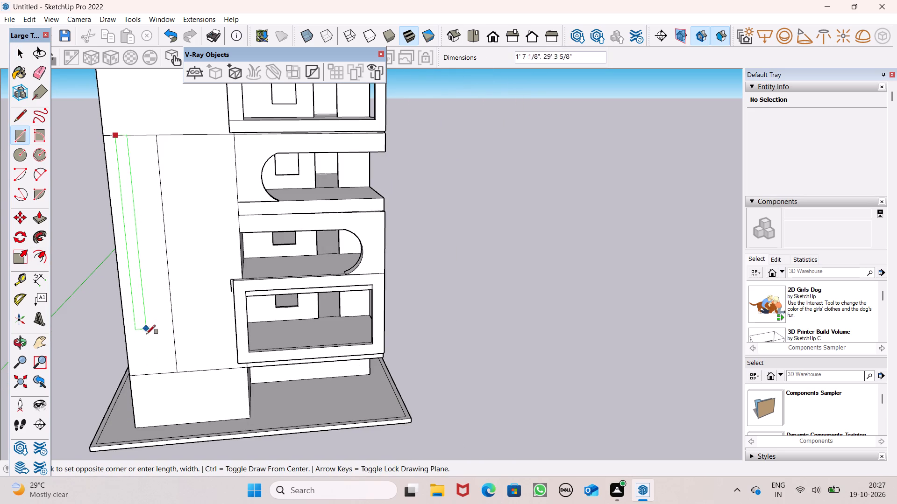
scroll(139, 371, "up", 4)
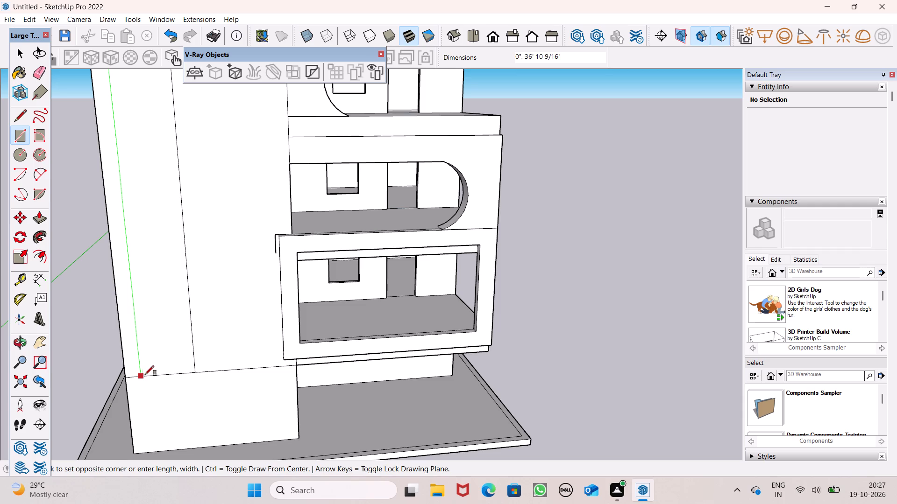
left_click(148, 375)
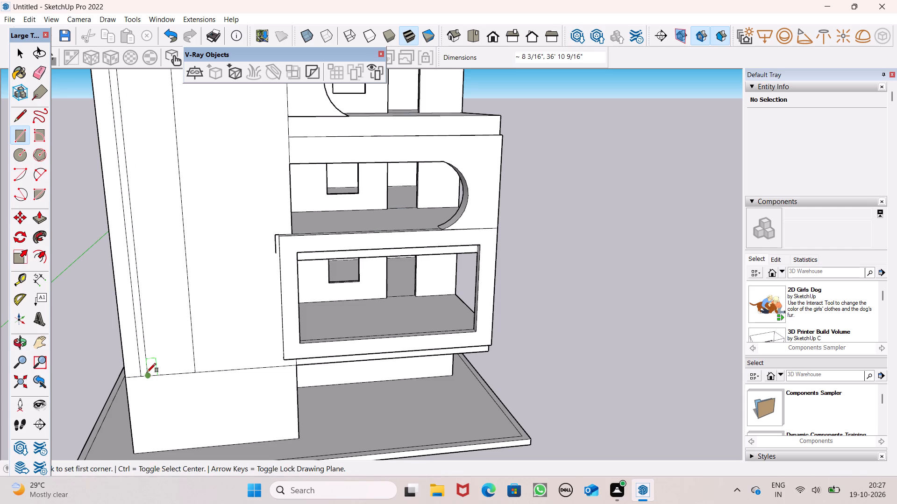
key("space")
Copy the narrow vertical strip about 3' sideways across the front face, towards the single vertical line.
double_click(142, 368)
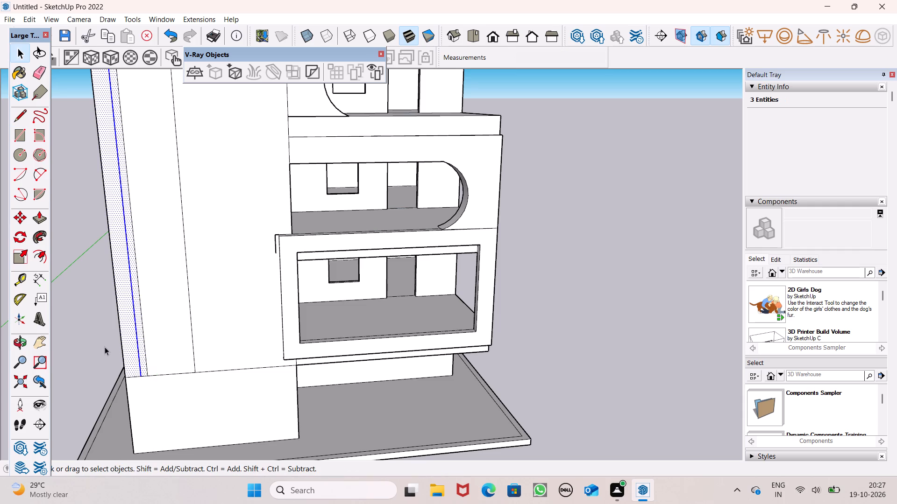
left_click(104, 347)
scroll(120, 350, "up", 3)
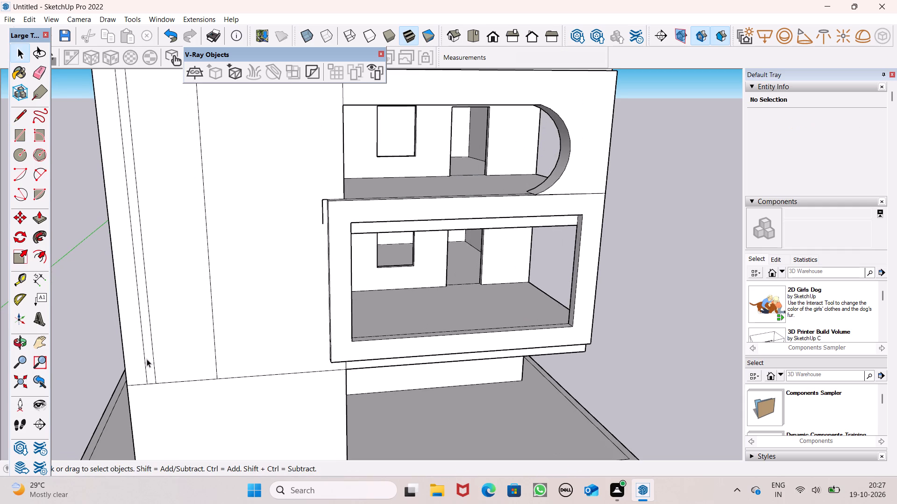
double_click(147, 359)
scroll(104, 341, "down", 1)
key("m")
key("Return")
scroll(104, 341, "down", 1)
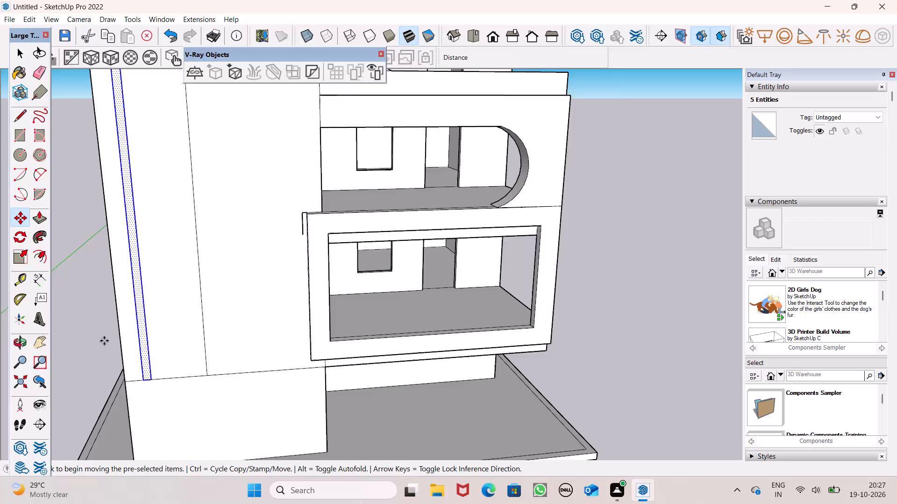
scroll(104, 338, "down", 5)
scroll(98, 285, "up", 2)
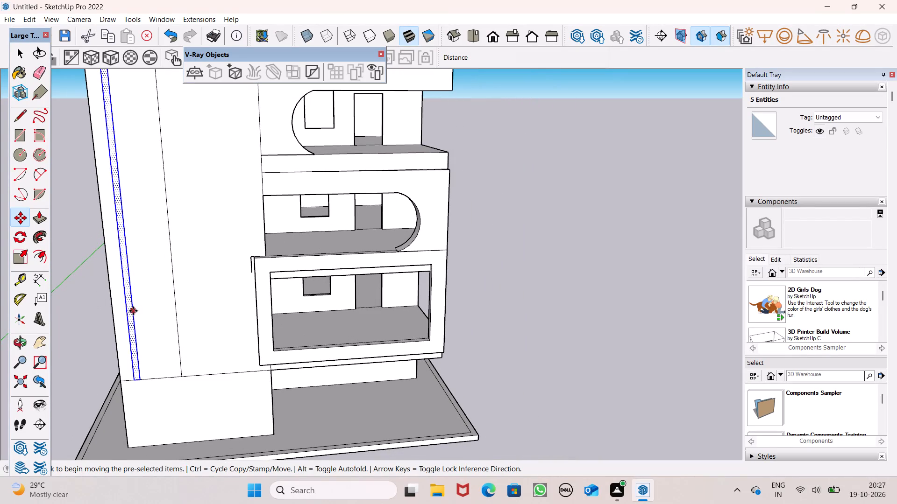
left_click_drag(134, 312, 158, 316)
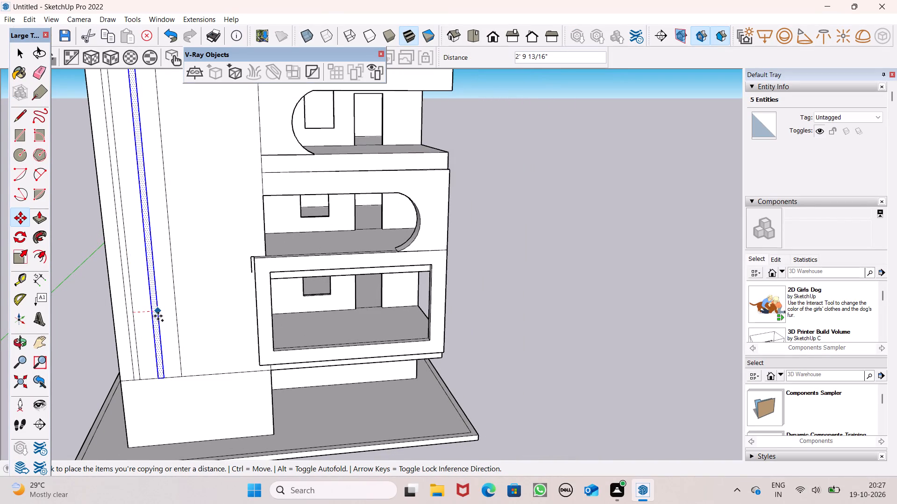
left_click_drag(158, 316, 162, 316)
key("space")
left_click(79, 282)
Draw a horizontal line just below the upper horizontal line, from the single vertical line to the edge adjoining the balconies.
scroll(93, 295, "down", 7)
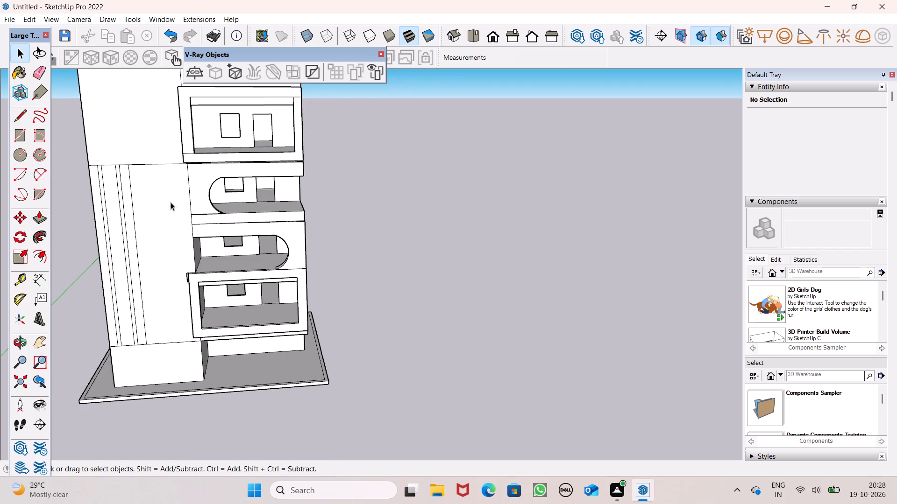
scroll(134, 153, "up", 6)
middle_click_drag(153, 203, 119, 185)
left_click(21, 118)
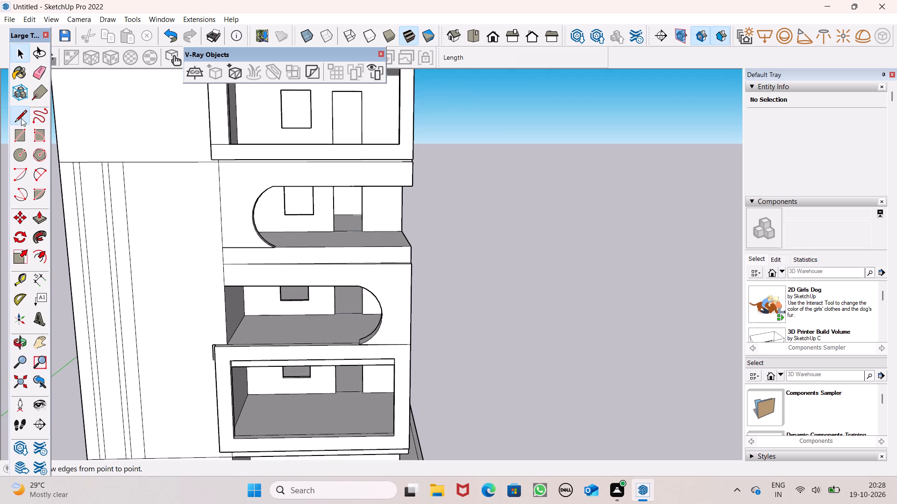
scroll(146, 192, "up", 4)
scroll(112, 168, "up", 3)
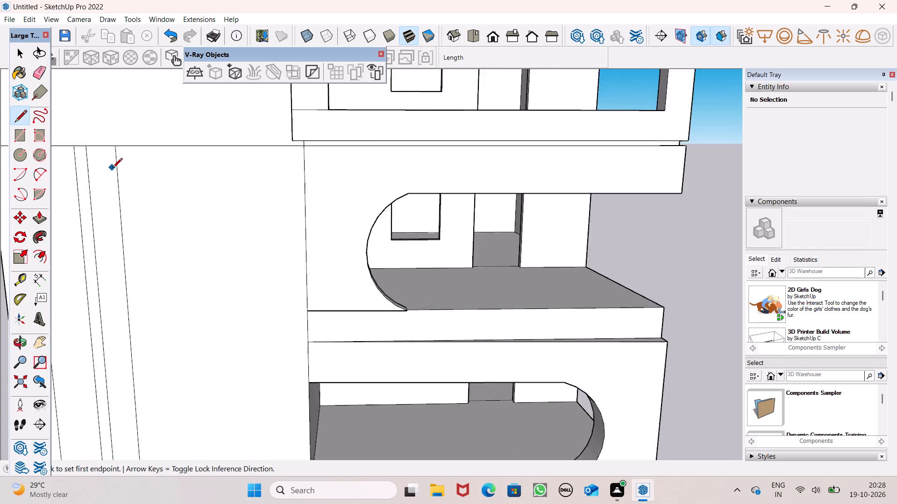
scroll(113, 168, "up", 2)
left_click(117, 161)
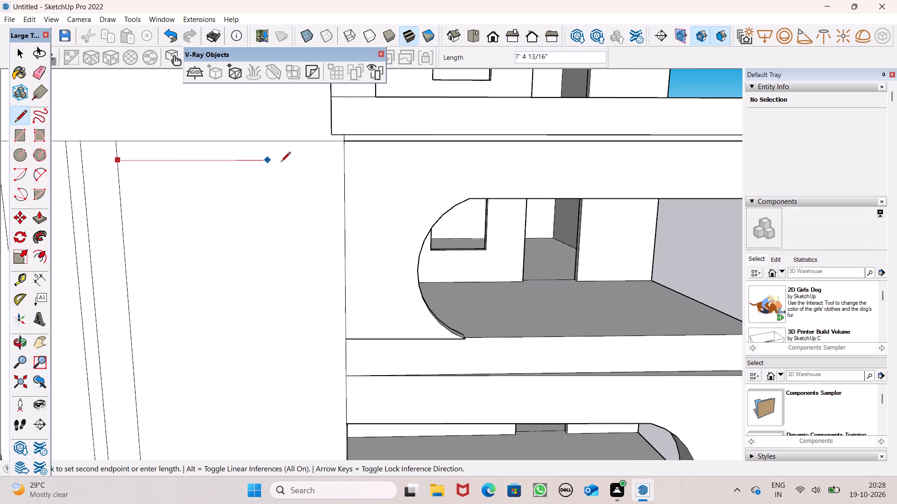
left_click(343, 162)
scroll(196, 128, "down", 6)
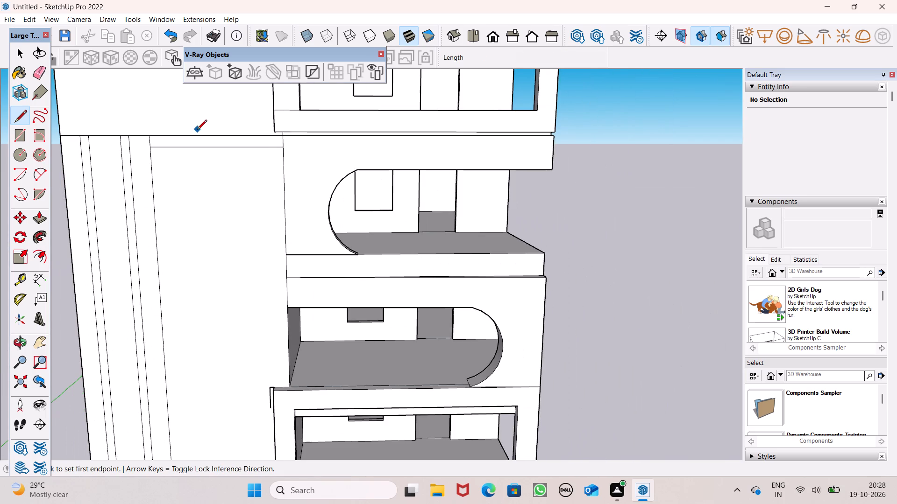
scroll(197, 130, "down", 1)
key("space")
double_click(186, 137)
scroll(189, 132, "down", 4)
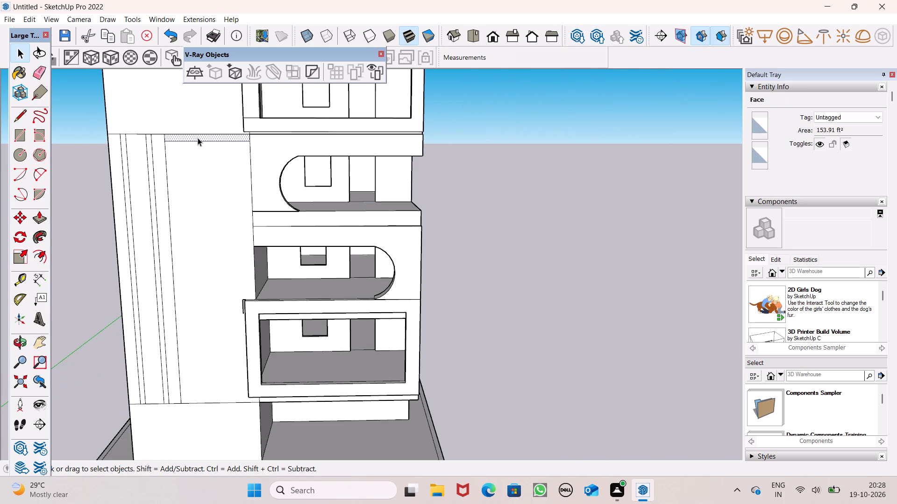
left_click(97, 168)
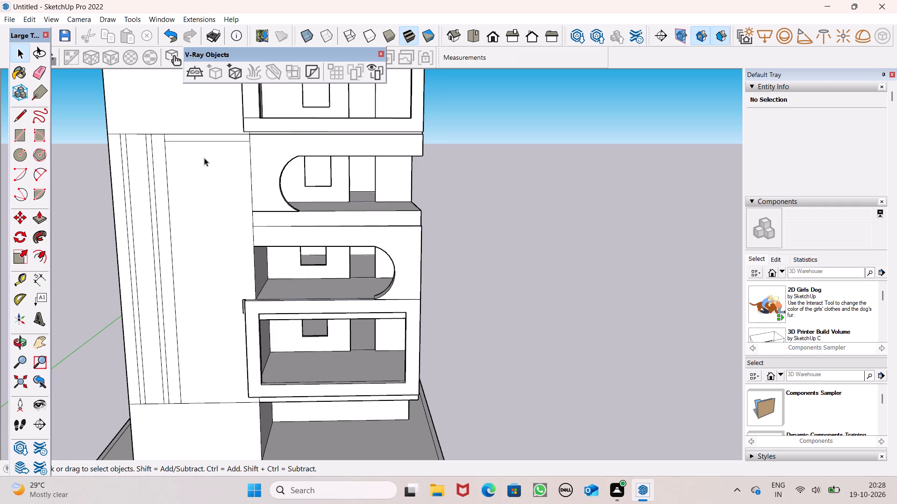
Draw a rectangle about 5' 5" wide and 17' 9" tall against the single vertical line, inside the wide front-face panel.
left_click(24, 136)
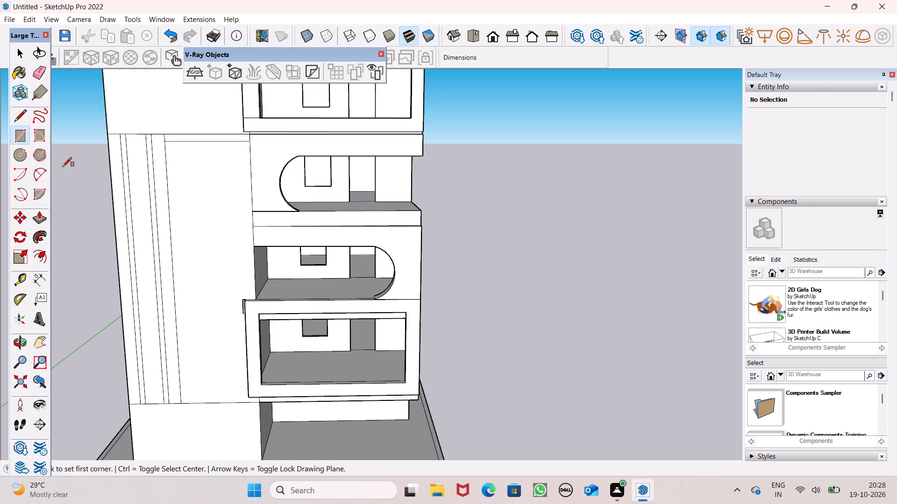
scroll(249, 238, "up", 1)
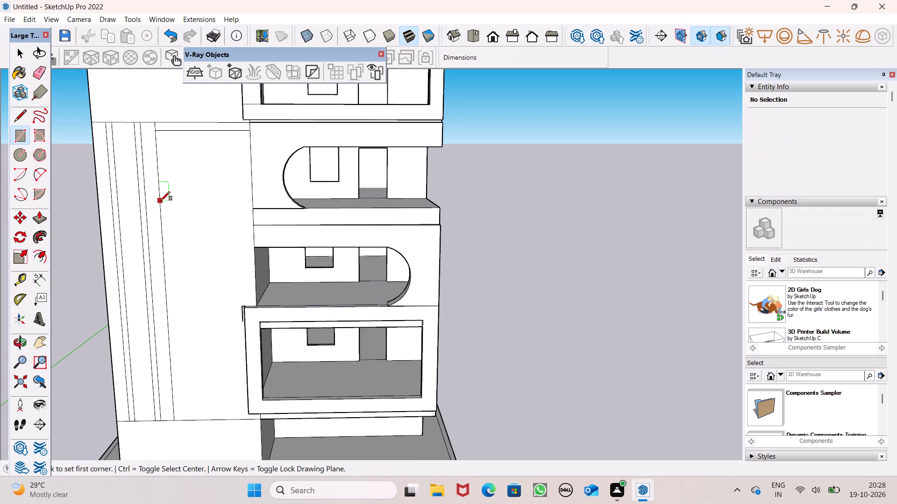
left_click(161, 201)
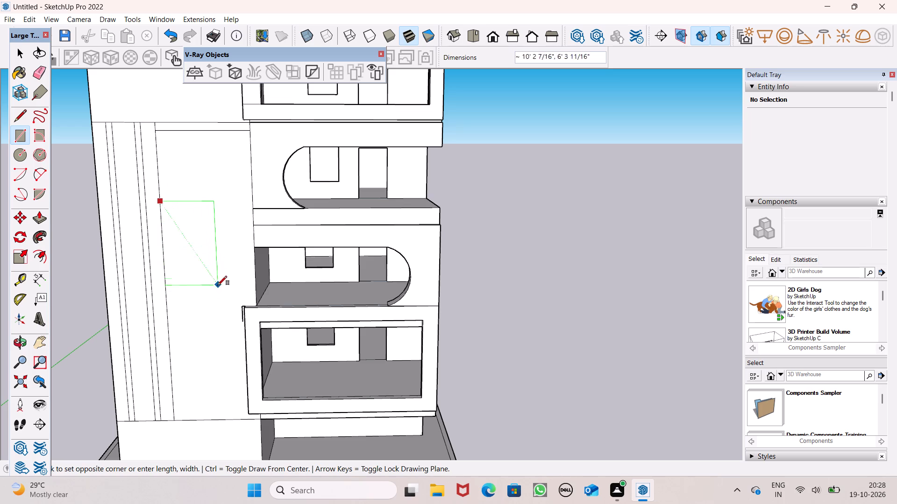
left_click(214, 344)
key("space")
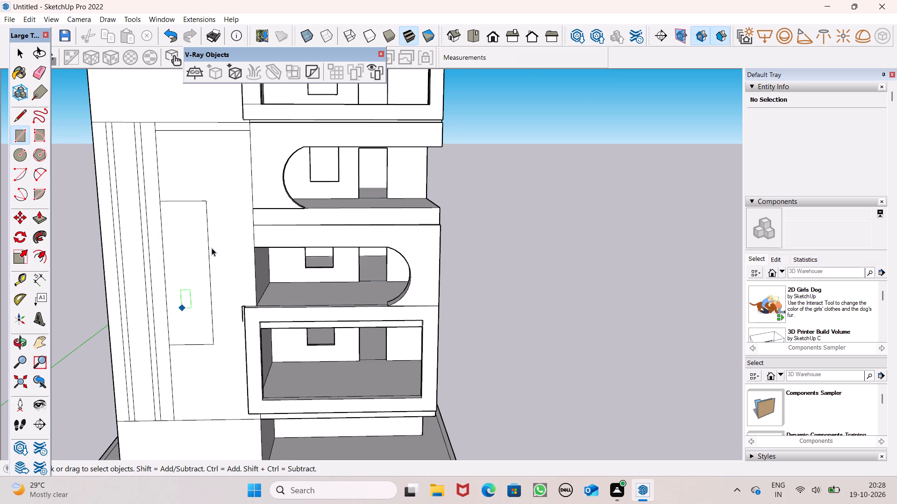
Copy the thin horizontal strip at the wide panel's top about 4' downward and multiply the copy by 8.
scroll(212, 248, "up", 3)
scroll(216, 262, "down", 4)
scroll(207, 141, "up", 4)
double_click(206, 141)
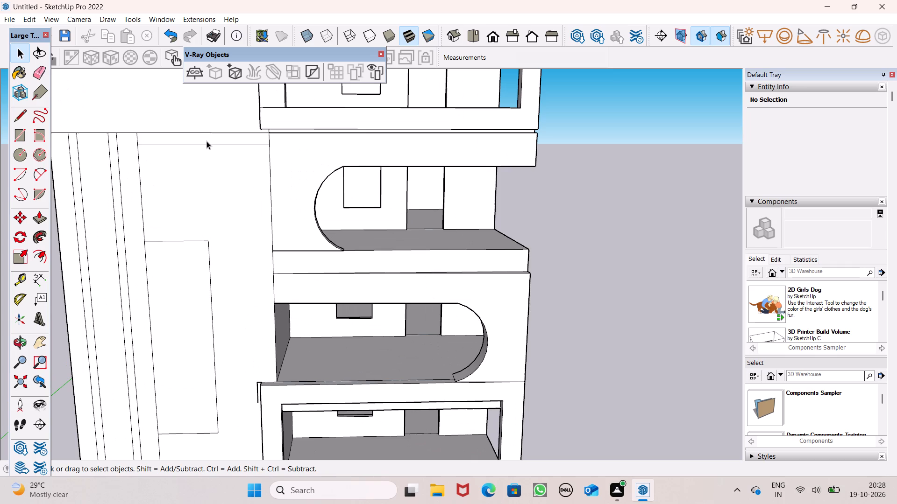
key("m")
key("Return")
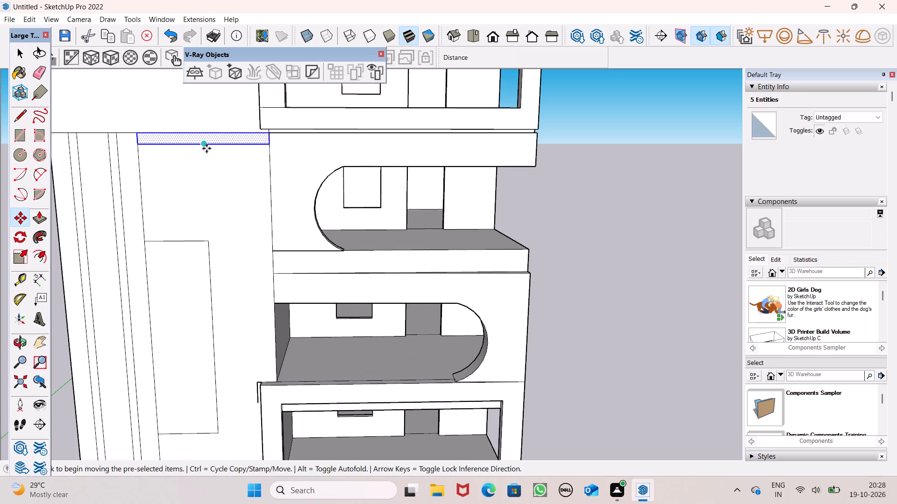
left_click_drag(206, 147, 206, 151)
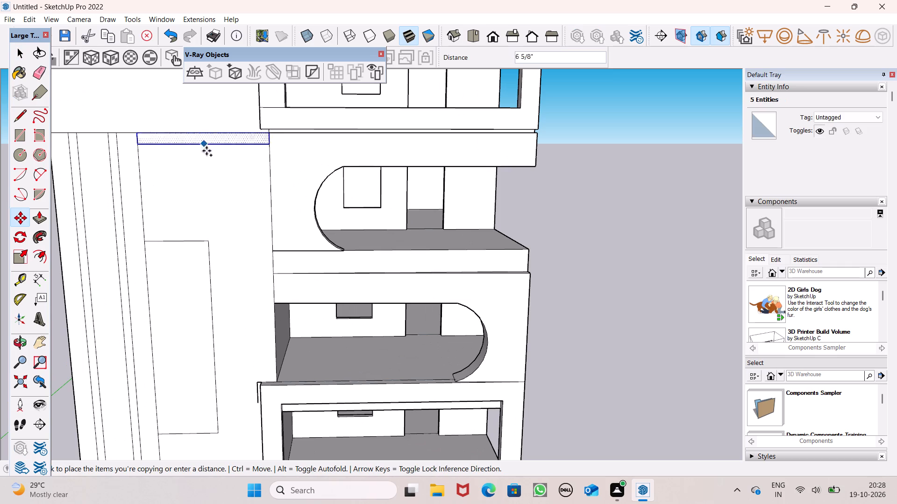
left_click_drag(206, 151, 205, 182)
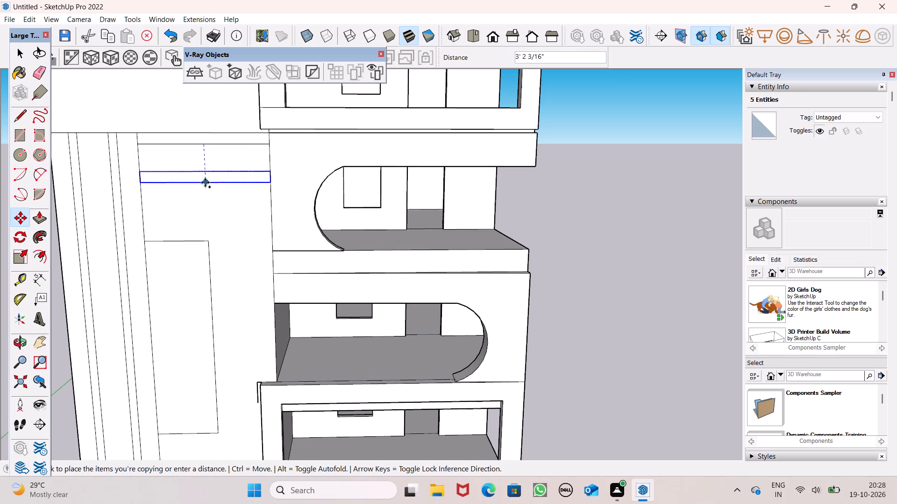
left_click_drag(205, 182, 204, 192)
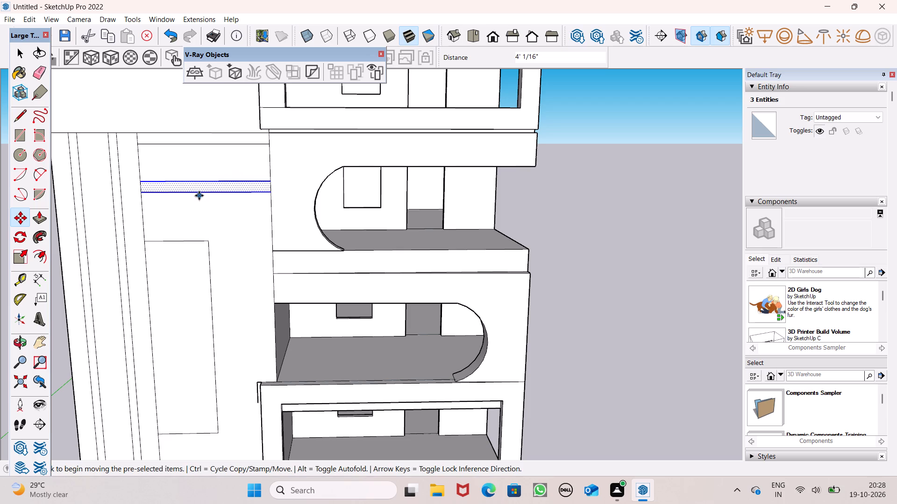
key("shift+asterisk")
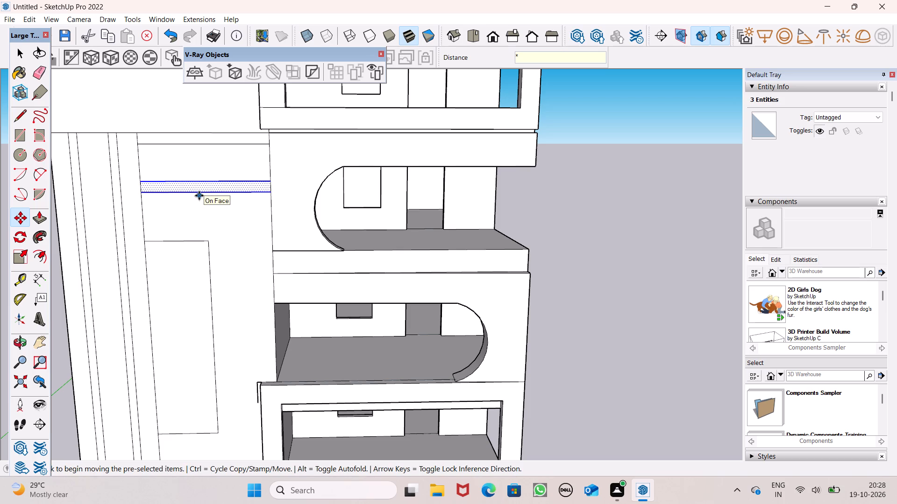
key("8")
key("Return")
key("space")
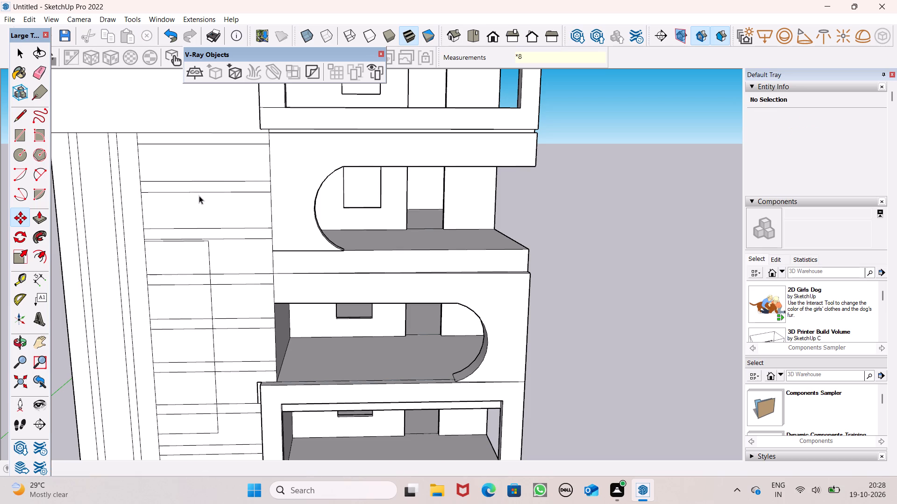
scroll(221, 177, "down", 5)
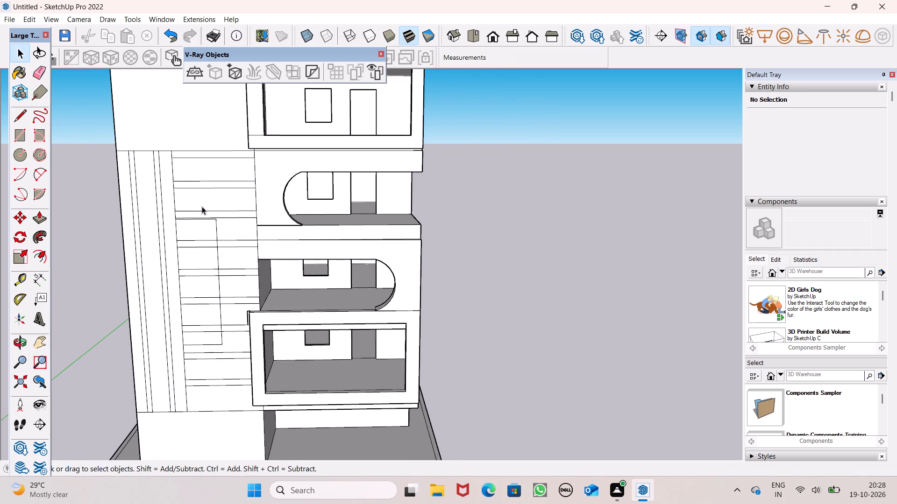
Erase all the horizontal line segments that cross the inside of the tall rectangle on the wide front-face panel.
scroll(202, 206, "up", 2)
left_click(35, 73)
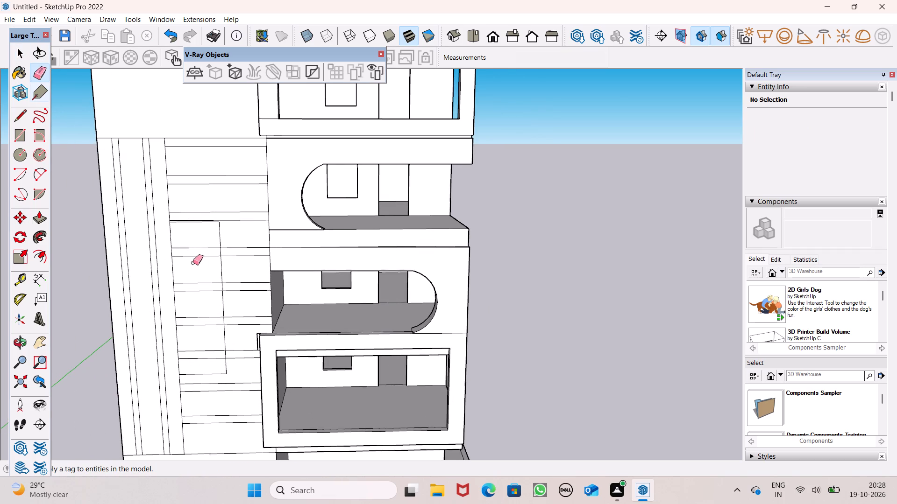
scroll(197, 266, "up", 6)
left_click_drag(193, 220, 196, 315)
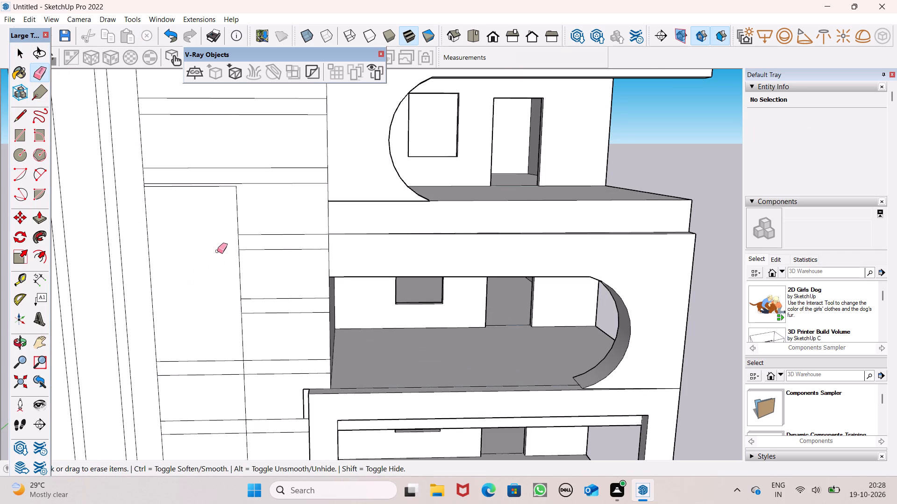
scroll(218, 239, "down", 6)
left_click_drag(209, 295, 208, 351)
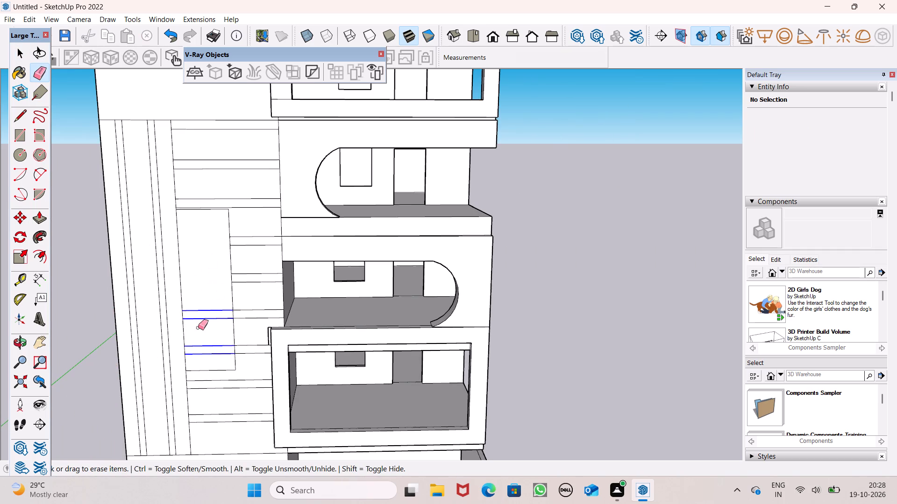
scroll(234, 228, "down", 4)
scroll(206, 377, "up", 6)
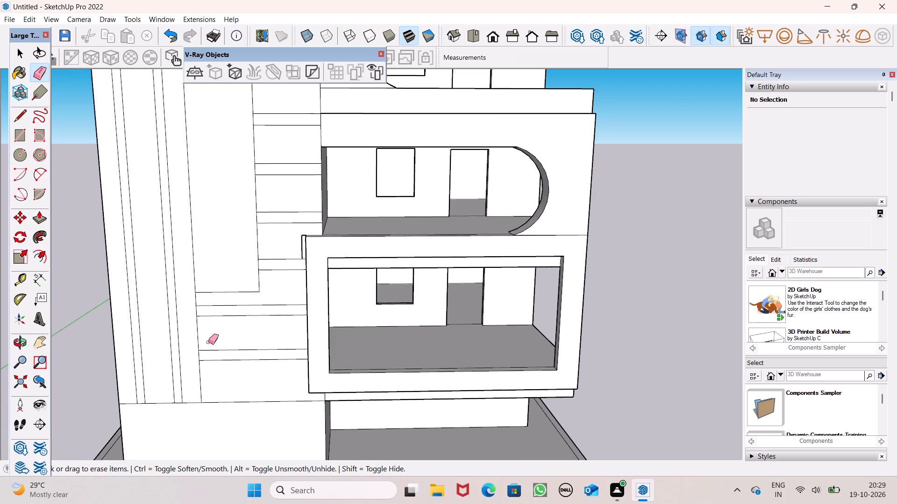
scroll(215, 347, "down", 5)
scroll(242, 276, "down", 1)
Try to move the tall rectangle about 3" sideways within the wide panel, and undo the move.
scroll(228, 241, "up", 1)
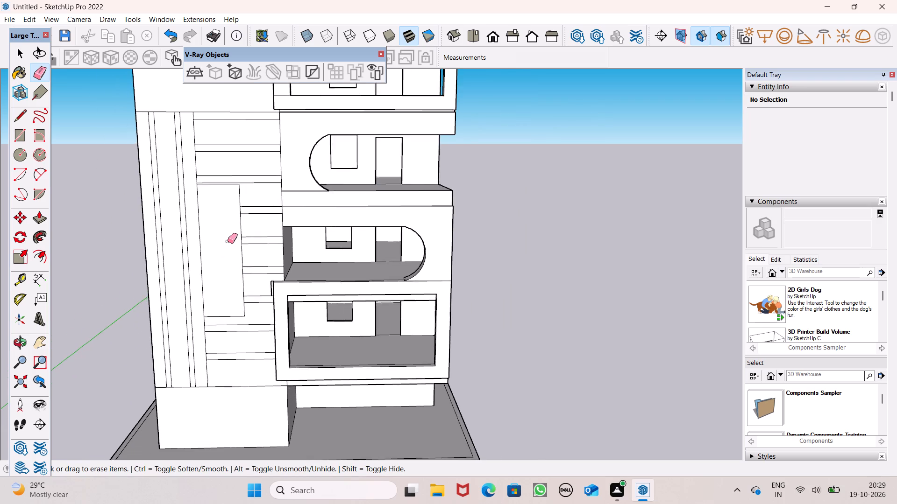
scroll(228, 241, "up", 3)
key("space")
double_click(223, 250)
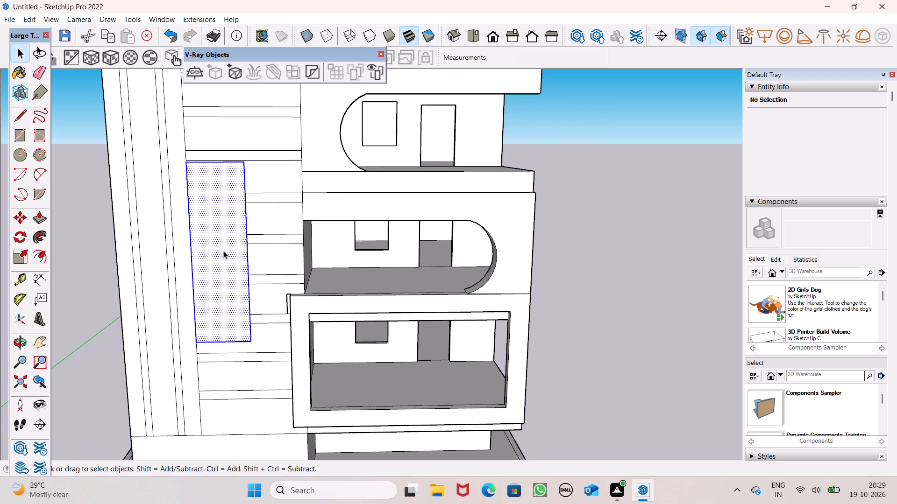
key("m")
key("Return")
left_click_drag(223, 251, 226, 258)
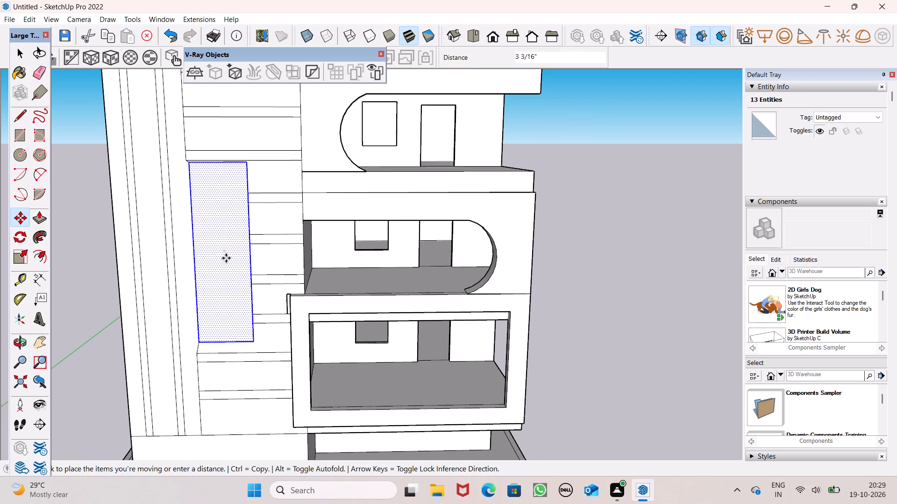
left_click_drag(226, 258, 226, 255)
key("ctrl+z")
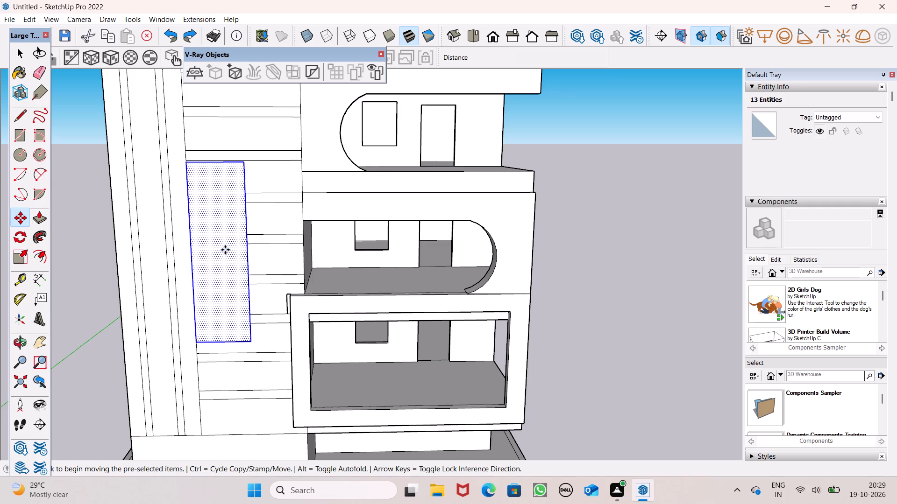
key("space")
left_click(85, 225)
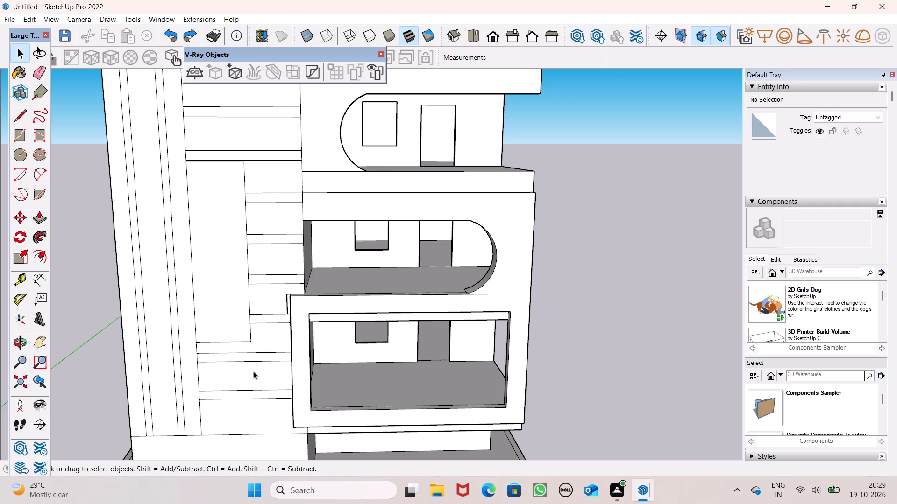
Extend the tall rectangle about 1' 2" down to the horizontal line below by drawing its balcony-side edge and erasing its bottom edge.
key("u")
scroll(248, 357, "up", 4)
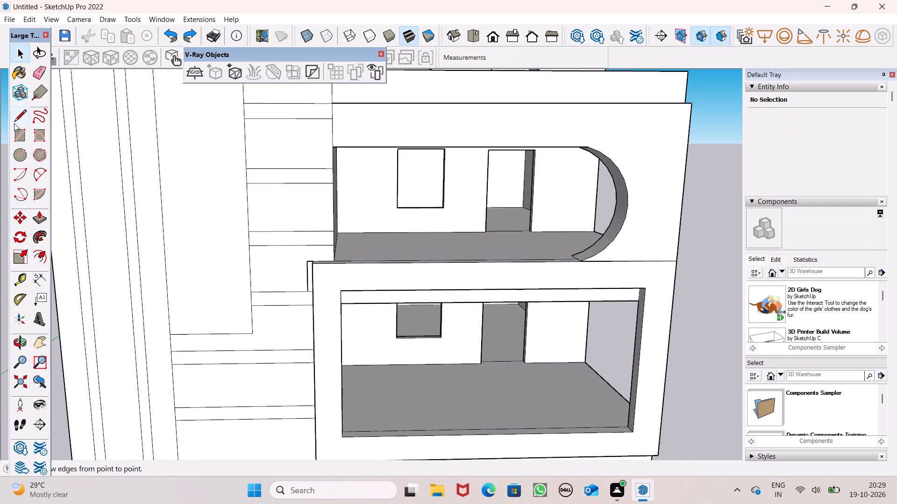
left_click(20, 117)
scroll(152, 306, "up", 4)
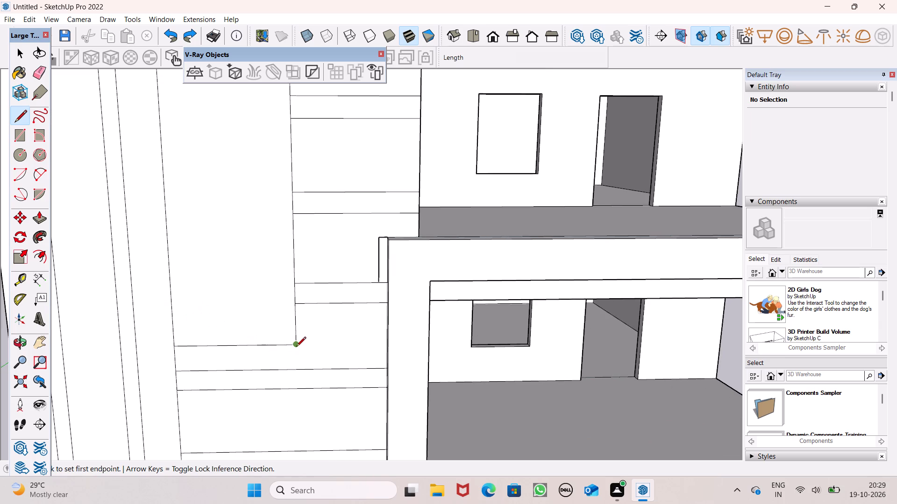
left_click(297, 345)
left_click(299, 370)
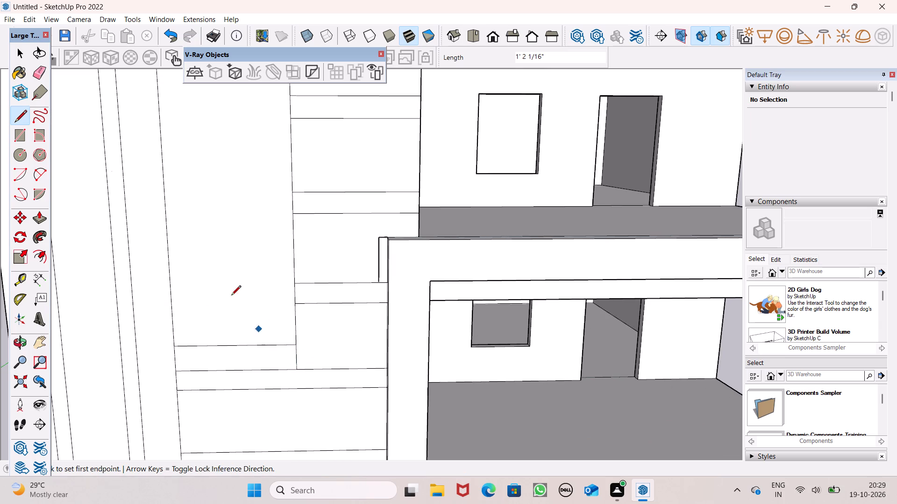
left_click(32, 66)
left_click_drag(244, 326, 244, 343)
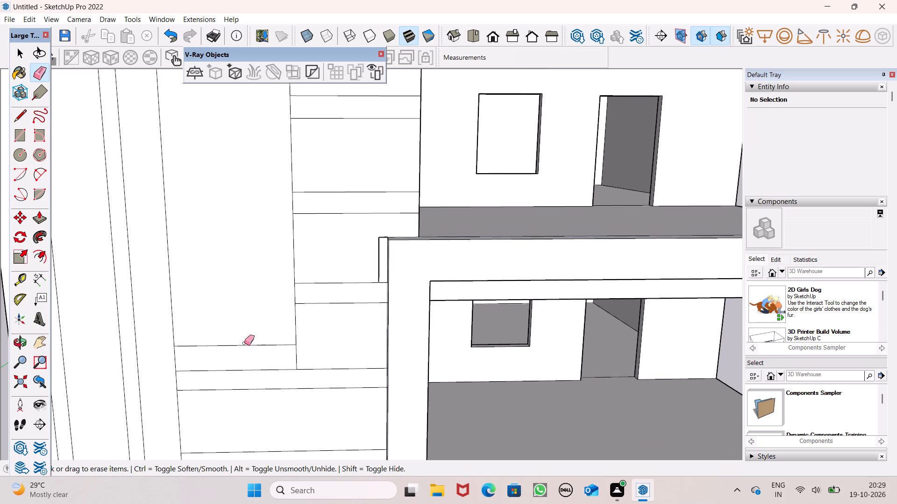
left_click_drag(244, 343, 252, 354)
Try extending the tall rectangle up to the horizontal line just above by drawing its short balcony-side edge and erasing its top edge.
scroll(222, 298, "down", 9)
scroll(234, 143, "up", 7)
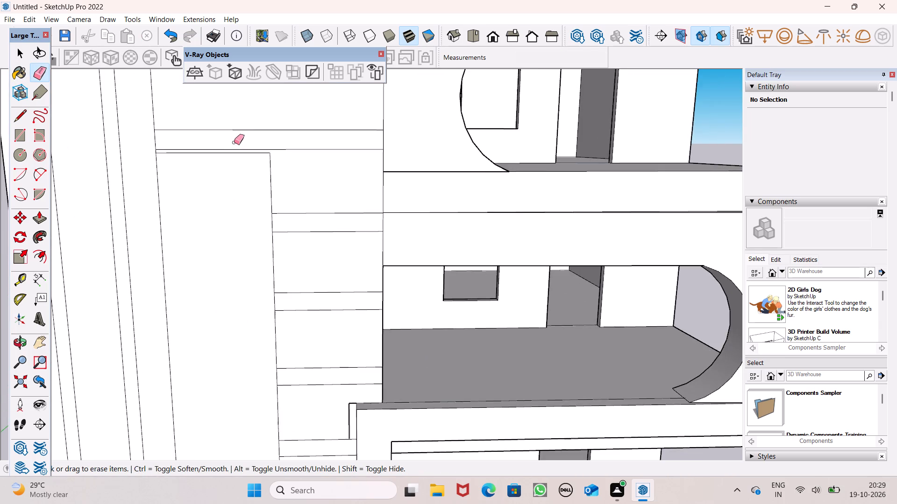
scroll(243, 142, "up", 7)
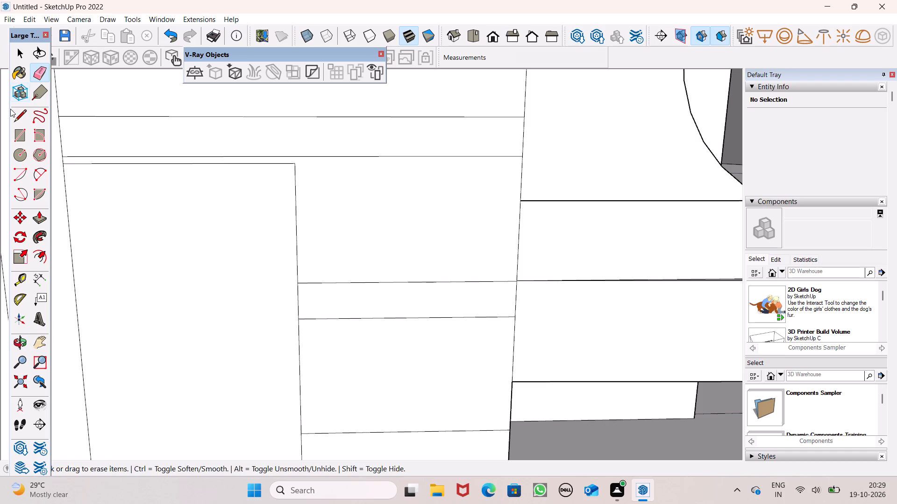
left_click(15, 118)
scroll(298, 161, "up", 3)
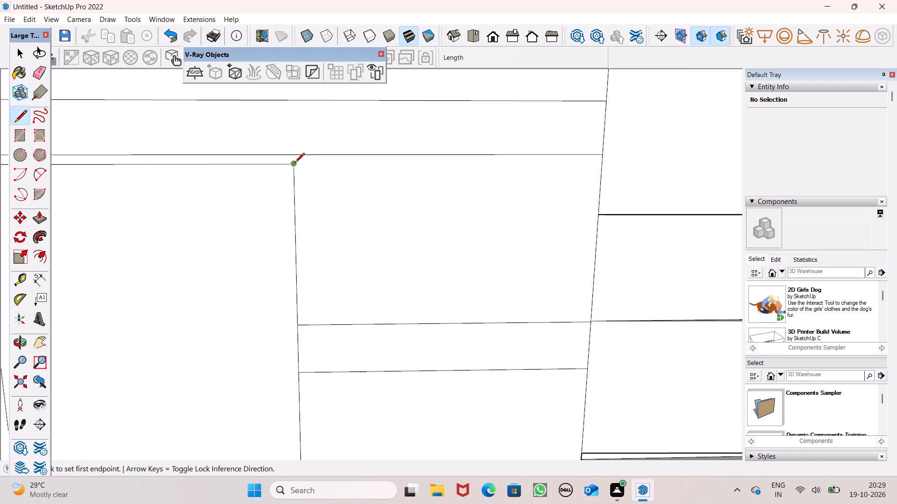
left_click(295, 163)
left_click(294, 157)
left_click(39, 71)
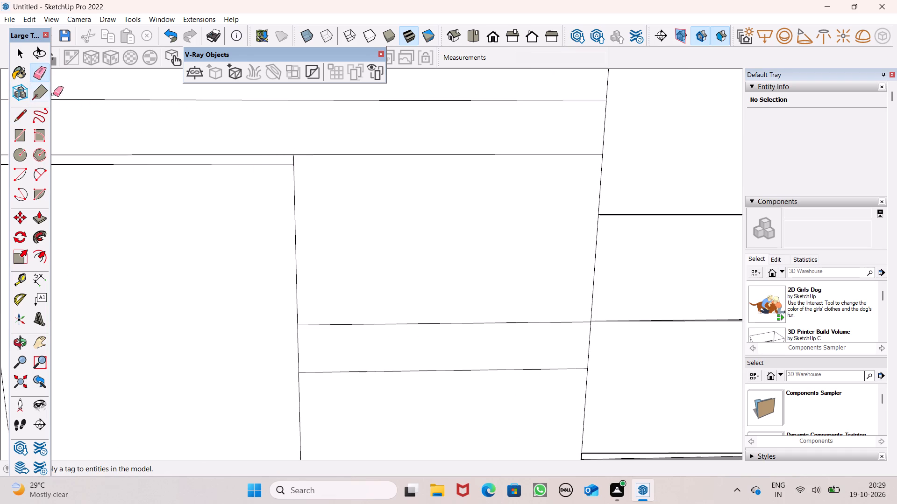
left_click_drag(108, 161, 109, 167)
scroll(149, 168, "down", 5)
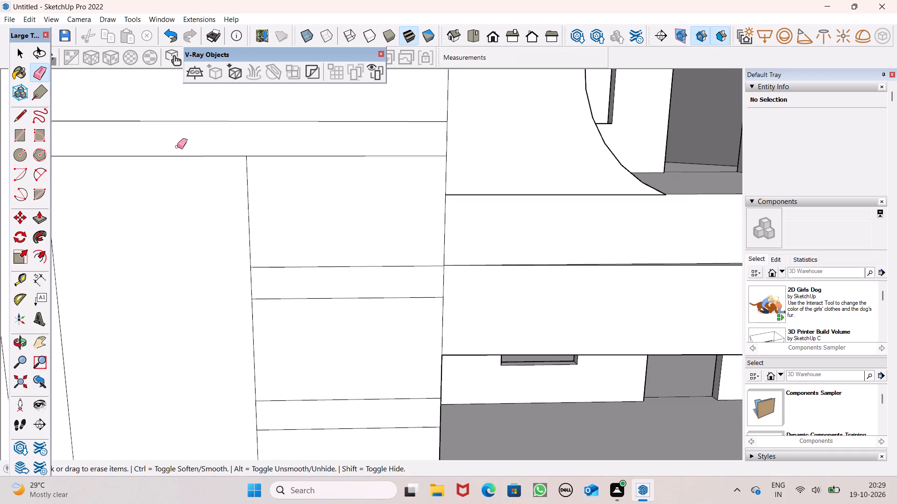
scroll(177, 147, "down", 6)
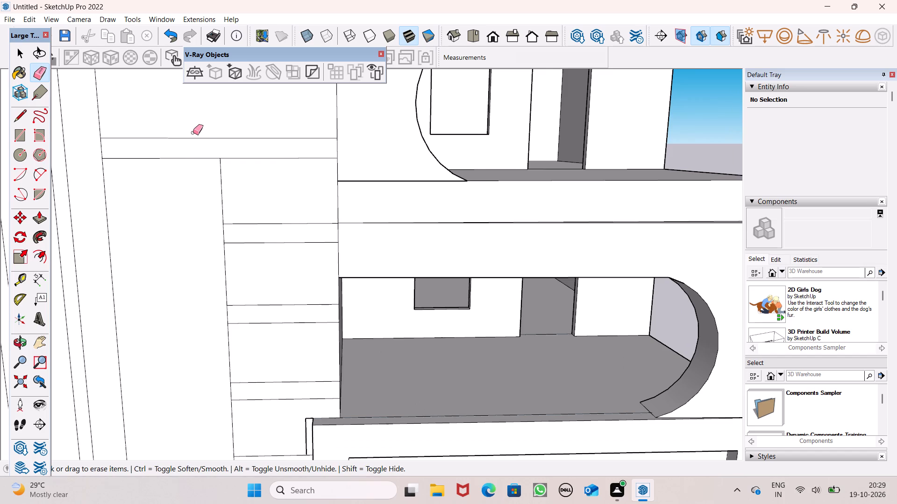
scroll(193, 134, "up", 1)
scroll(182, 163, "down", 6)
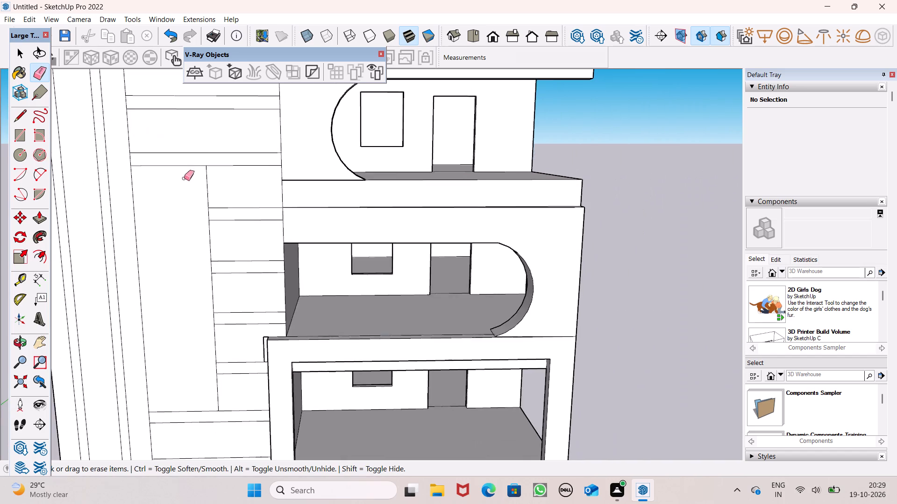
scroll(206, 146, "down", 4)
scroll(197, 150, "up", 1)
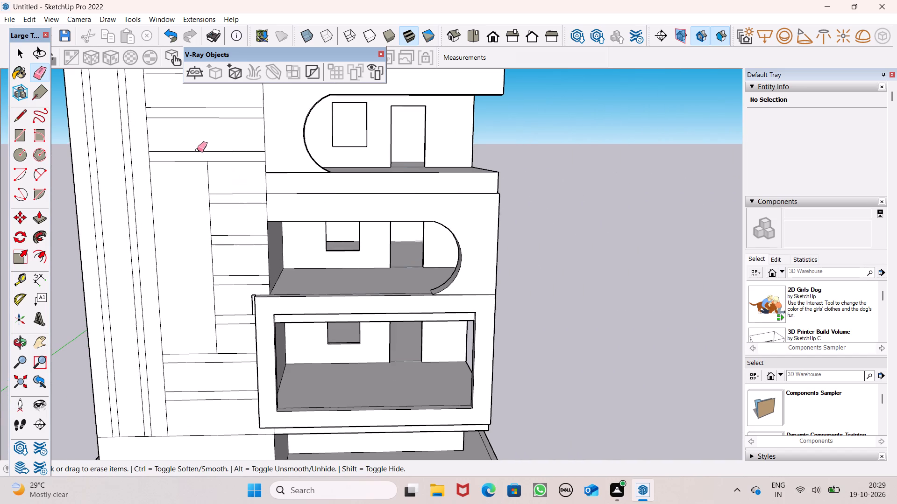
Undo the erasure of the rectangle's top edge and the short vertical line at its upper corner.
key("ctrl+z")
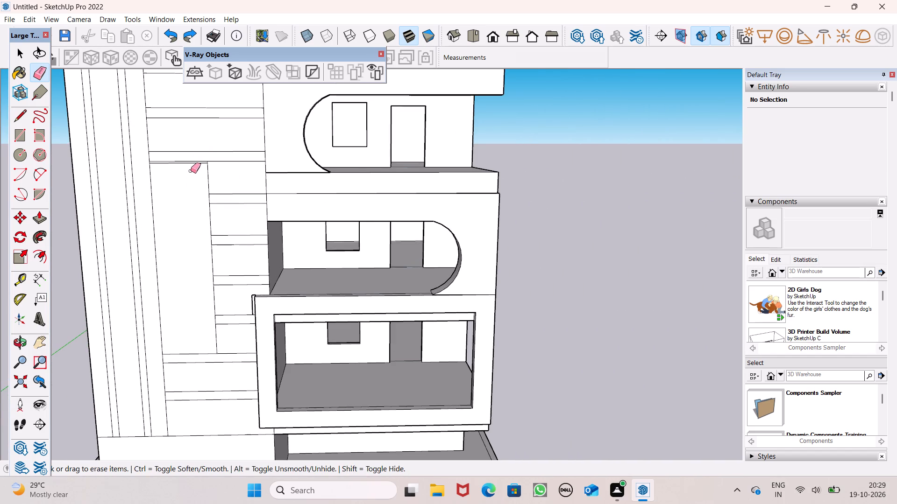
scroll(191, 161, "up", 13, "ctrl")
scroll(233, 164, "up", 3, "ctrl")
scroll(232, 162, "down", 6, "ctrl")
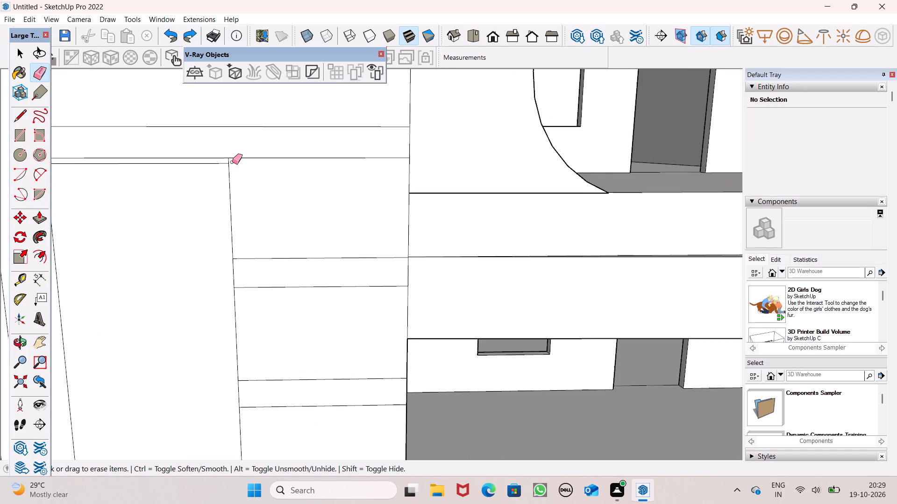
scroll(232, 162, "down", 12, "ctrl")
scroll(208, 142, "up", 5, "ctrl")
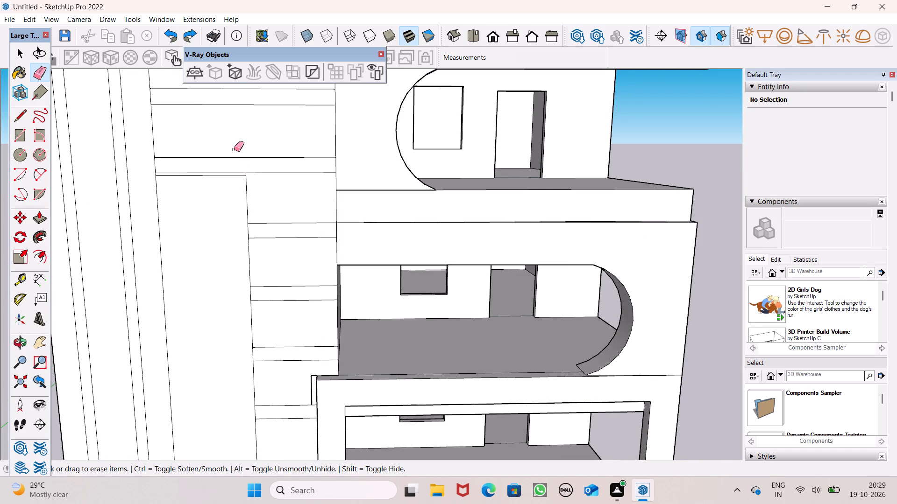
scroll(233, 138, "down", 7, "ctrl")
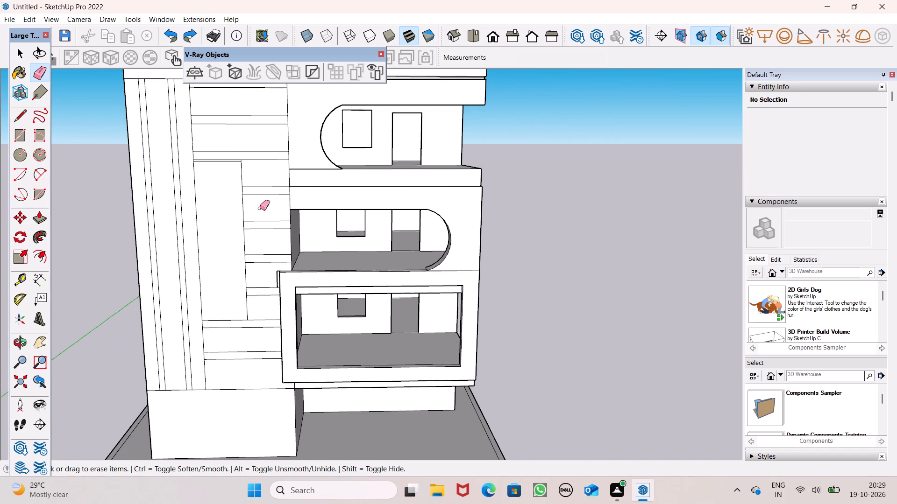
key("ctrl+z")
Draw a vertical line about 2" long from the rectangle's upper balcony-side corner to the horizontal line just above it.
scroll(244, 173, "down", 1)
scroll(232, 163, "up", 3)
scroll(232, 182, "down", 5)
scroll(224, 161, "up", 11)
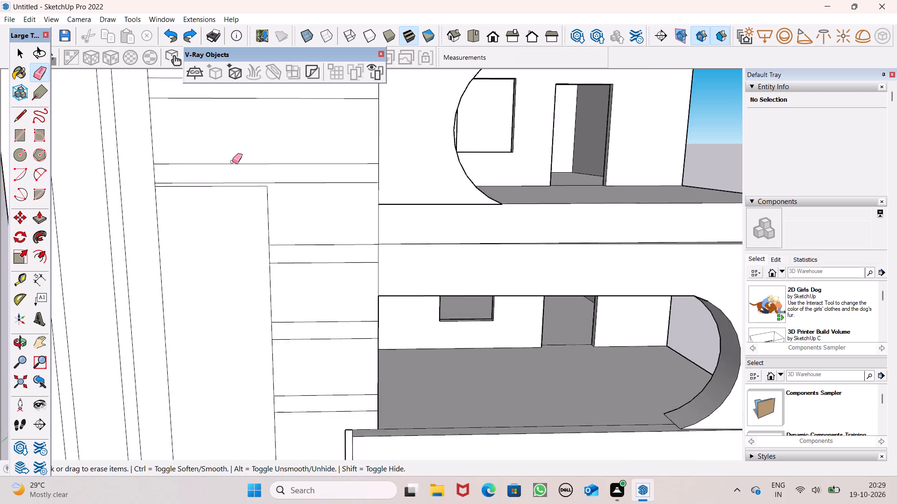
scroll(232, 161, "up", 2)
scroll(241, 161, "down", 3)
scroll(272, 189, "up", 6)
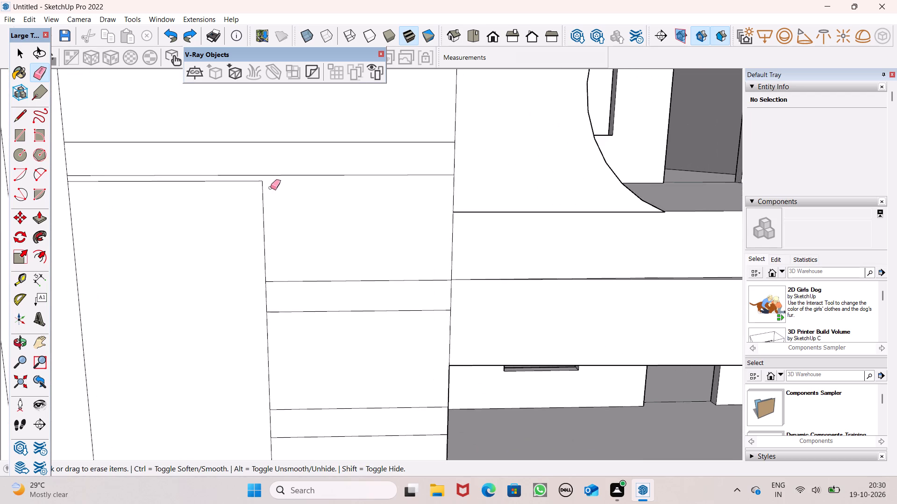
left_click(24, 119)
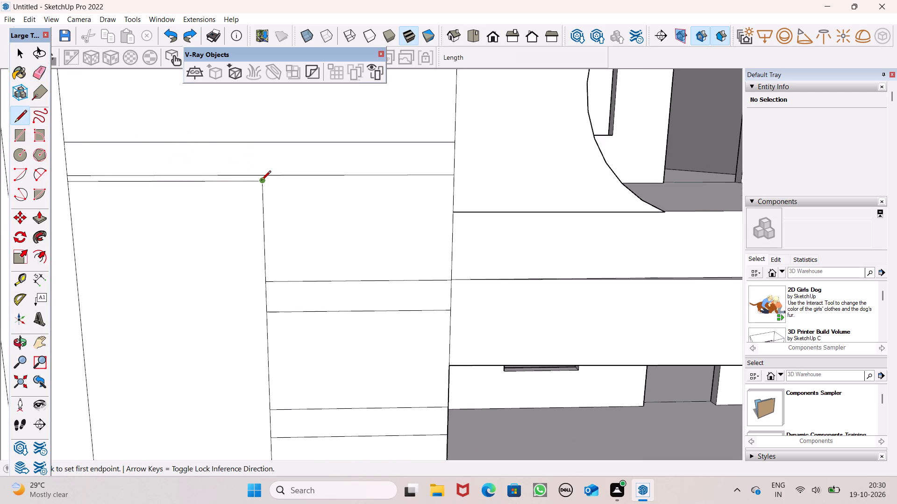
left_click(263, 182)
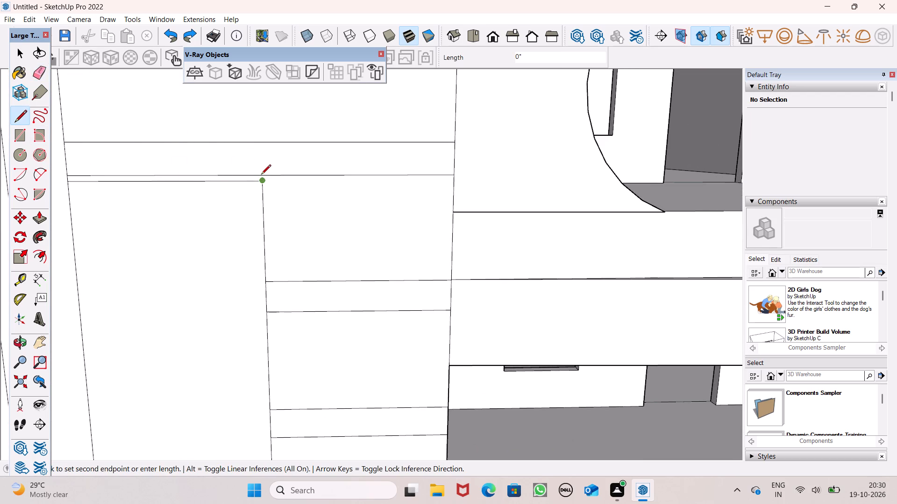
left_click(261, 175)
scroll(262, 184, "up", 4)
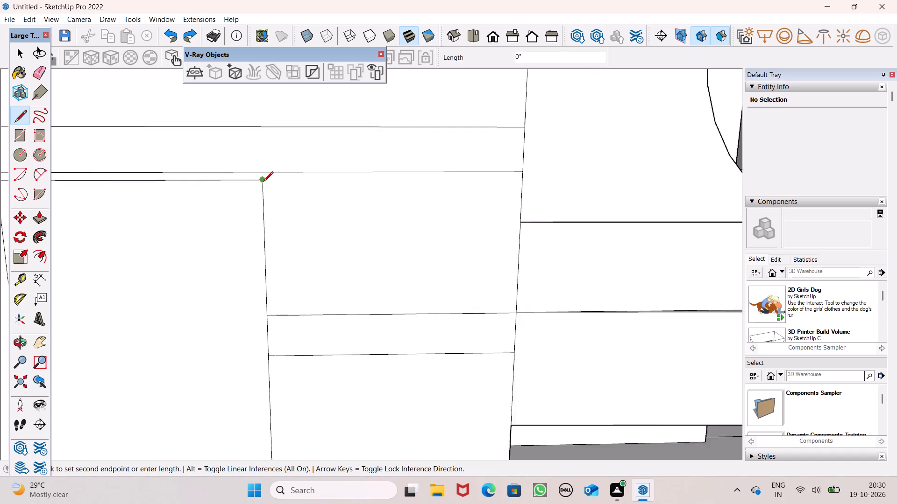
scroll(263, 182, "up", 6)
middle_click(263, 182)
scroll(264, 178, "up", 6)
left_click(252, 149)
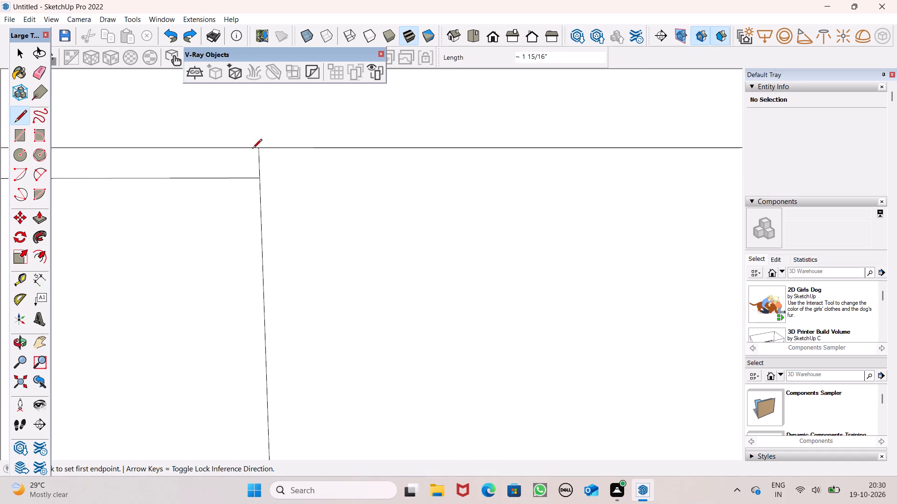
key("space")
scroll(322, 214, "down", 20)
scroll(322, 214, "down", 1)
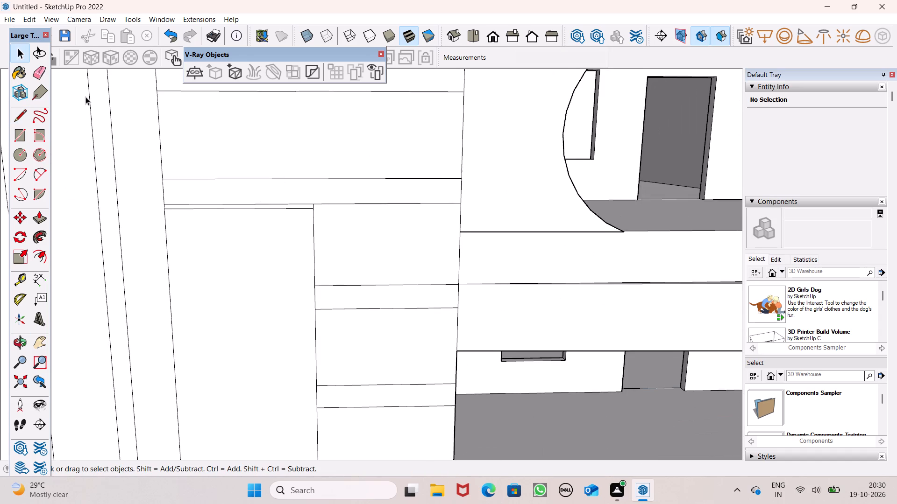
Erase the horizontal line segment directly above the tall rectangle, keeping the rectangle's own top edge.
left_click(34, 77)
left_click(222, 204)
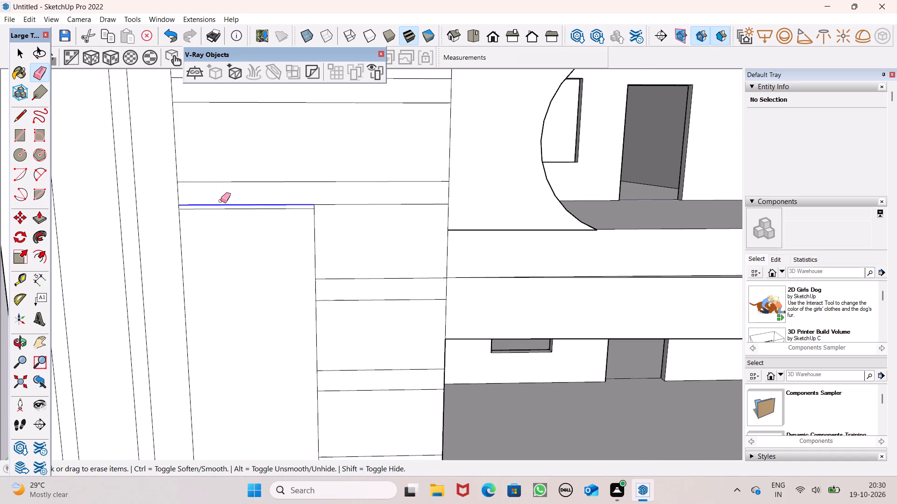
scroll(221, 206, "down", 5)
scroll(237, 189, "up", 3)
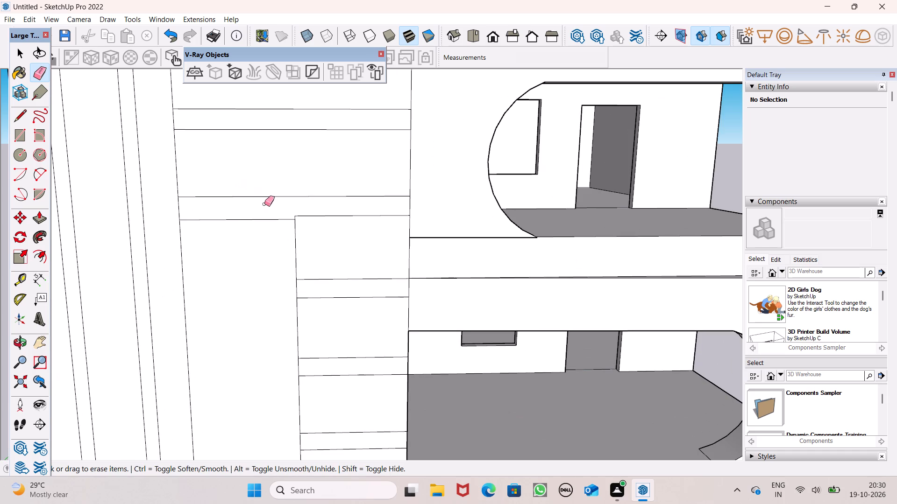
Undo the erasure of the horizontal line segment directly above the tall rectangle.
left_click(23, 114)
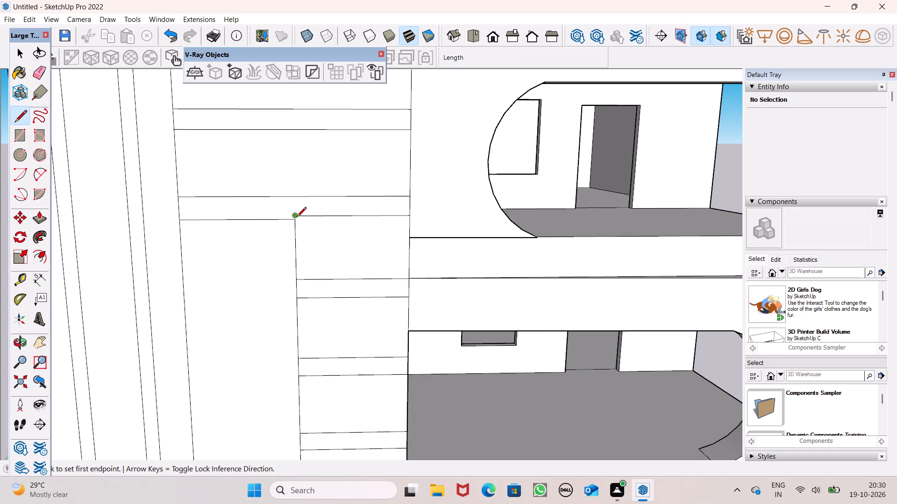
key("ctrl+z")
key("space")
Erase the tall rectangle's own top edge so the rectangle reaches up to the horizontal line just above it.
scroll(221, 238, "down", 7)
scroll(321, 223, "down", 4)
scroll(274, 238, "up", 4)
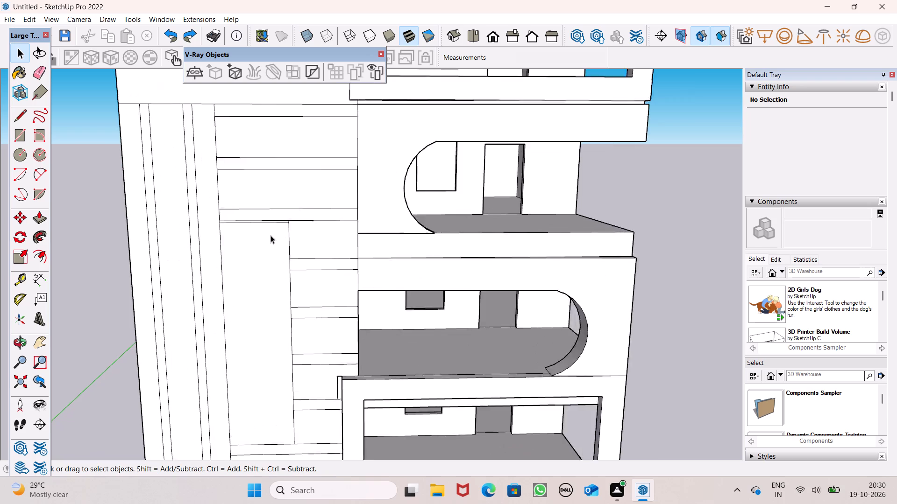
scroll(271, 235, "up", 2)
scroll(273, 203, "down", 6)
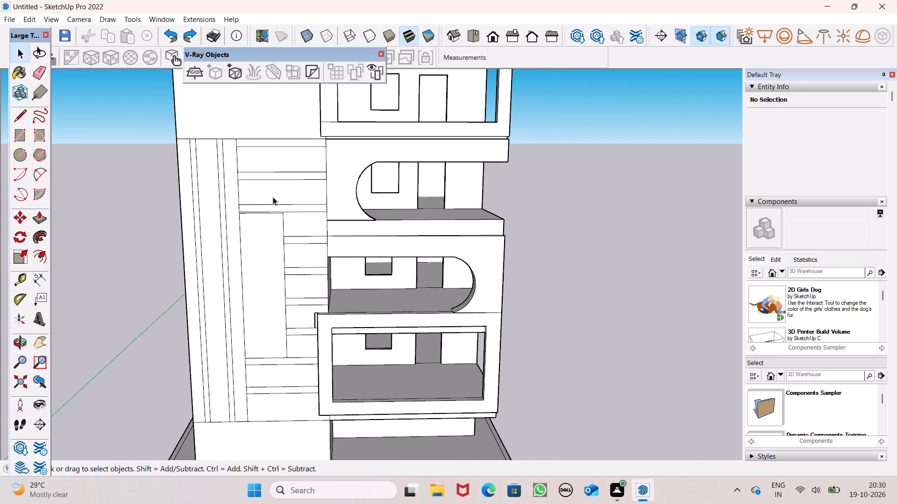
scroll(279, 225, "down", 2)
scroll(278, 220, "up", 10)
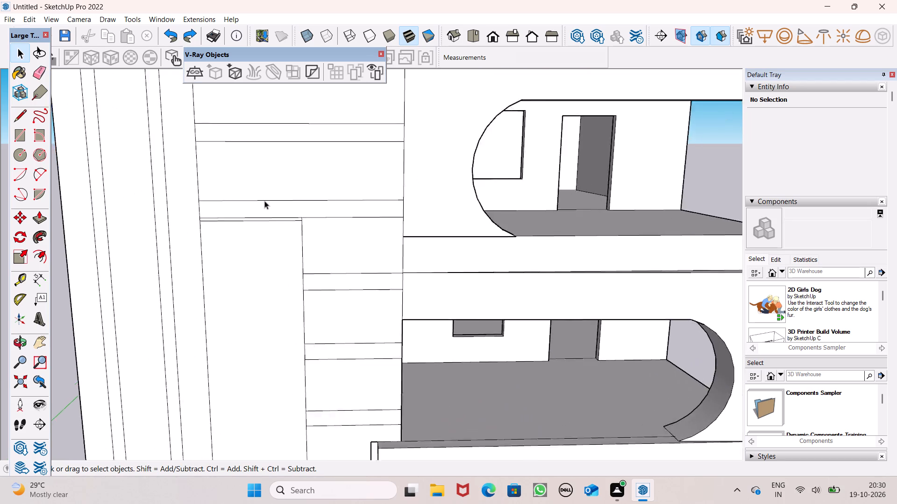
scroll(264, 201, "up", 3)
left_click(44, 73)
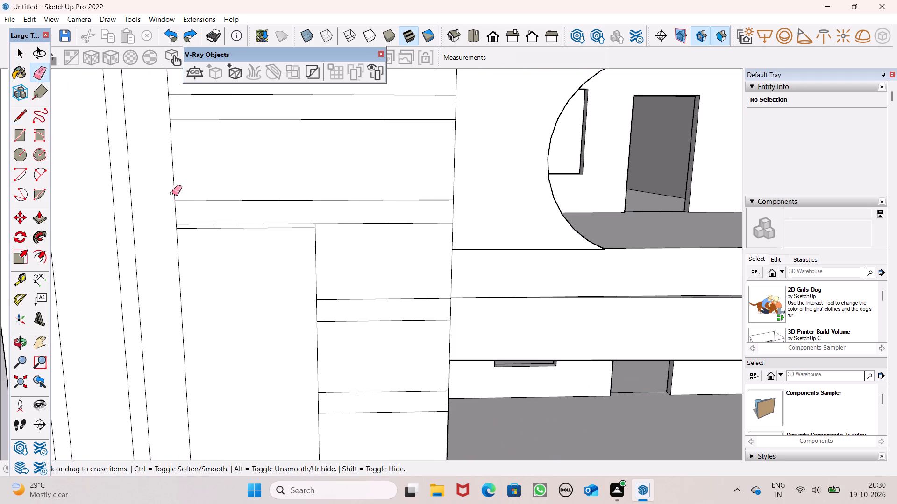
scroll(304, 314, "up", 5)
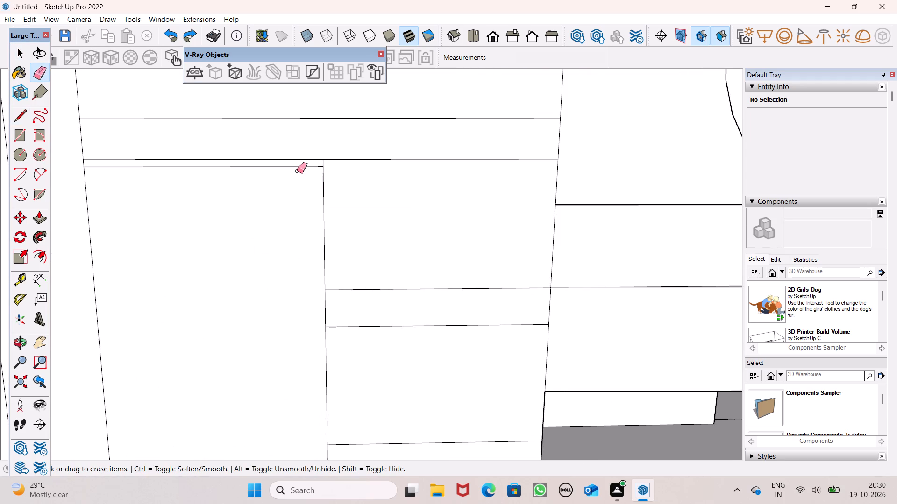
left_click(302, 167)
scroll(261, 266, "down", 15)
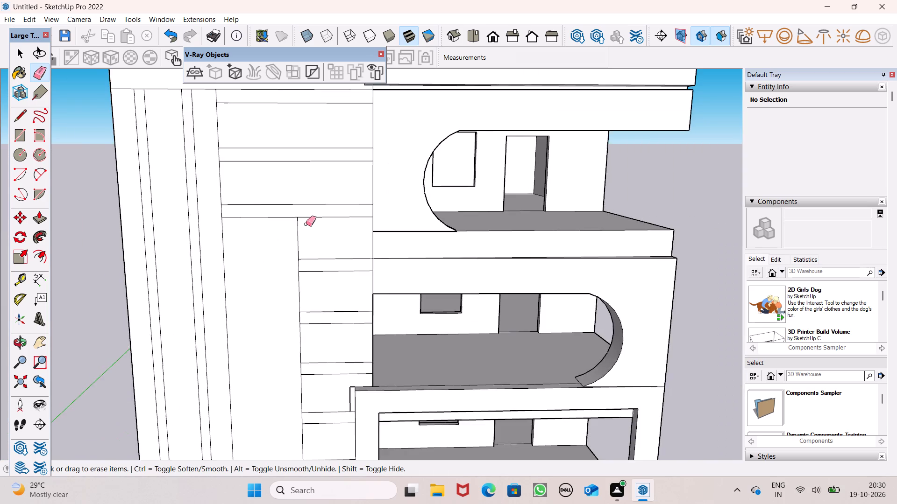
scroll(306, 224, "down", 3)
key("space")
Erase the two short seam lines at the lower block-side and upper outer corners of the top-floor balcony frame.
scroll(317, 247, "down", 5)
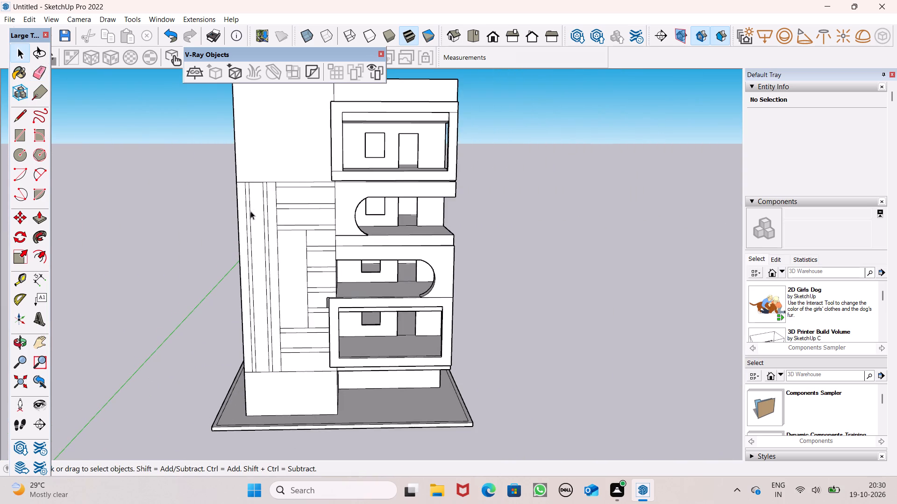
scroll(244, 300, "down", 6)
scroll(256, 206, "up", 7)
middle_click_drag(322, 200, 387, 243)
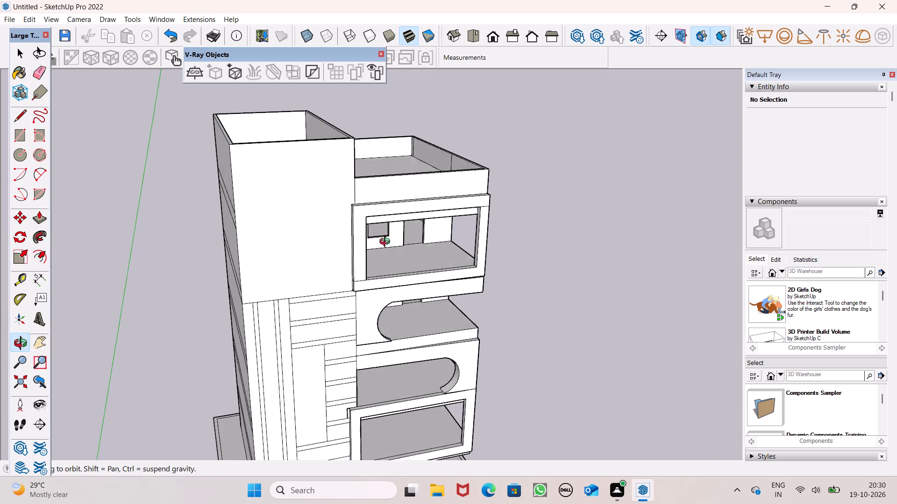
middle_click_drag(387, 243, 352, 252)
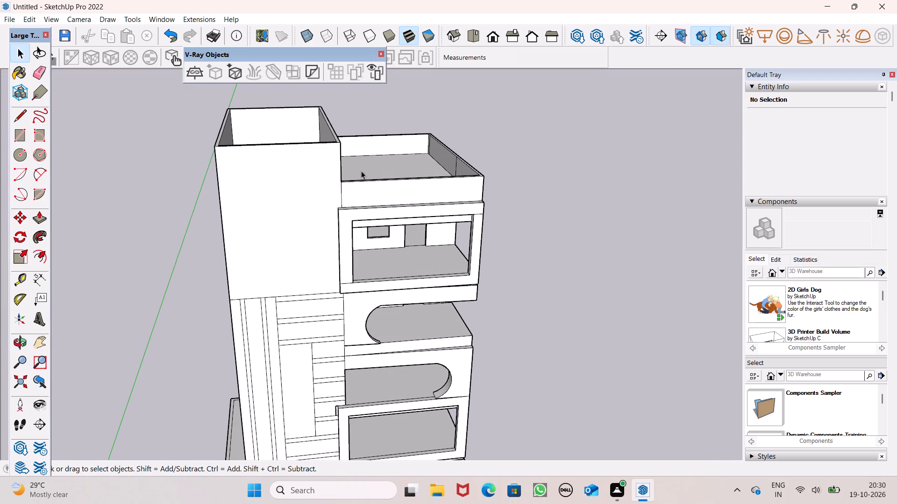
scroll(375, 247, "up", 2)
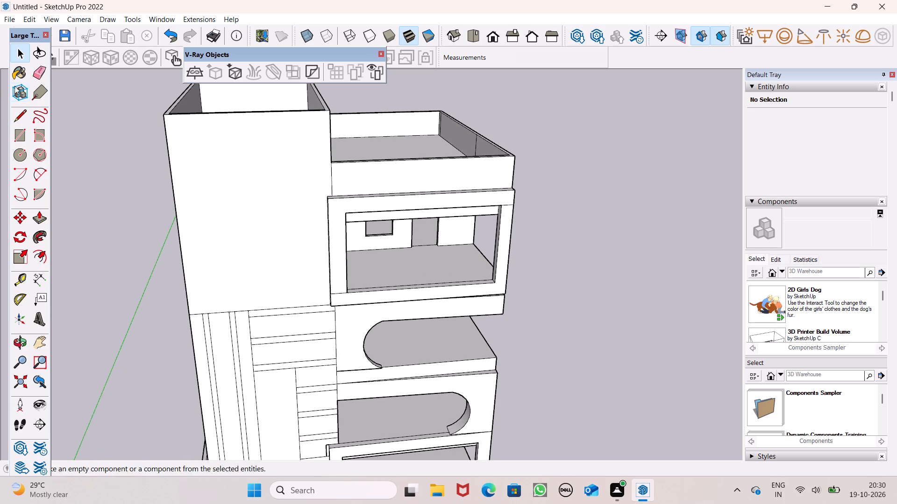
left_click(41, 68)
scroll(362, 296, "up", 6)
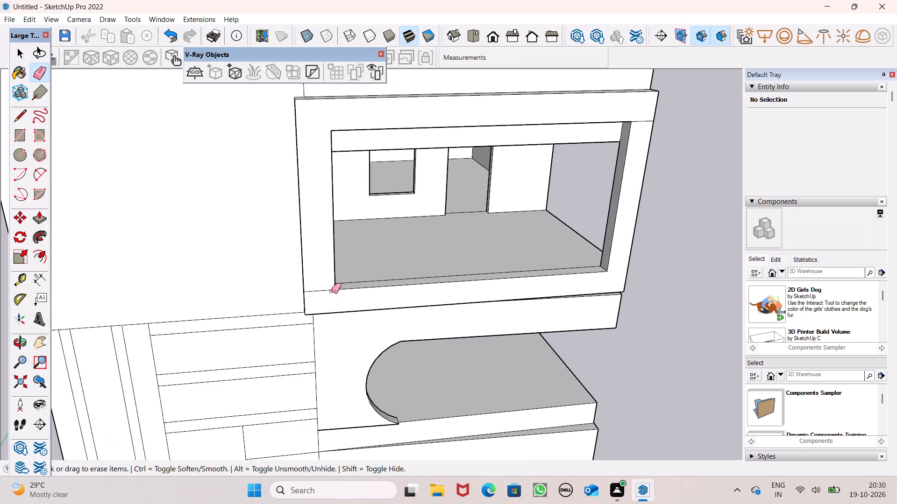
left_click(326, 289)
scroll(215, 271, "down", 7)
scroll(445, 215, "up", 5)
left_click_drag(416, 184, 414, 188)
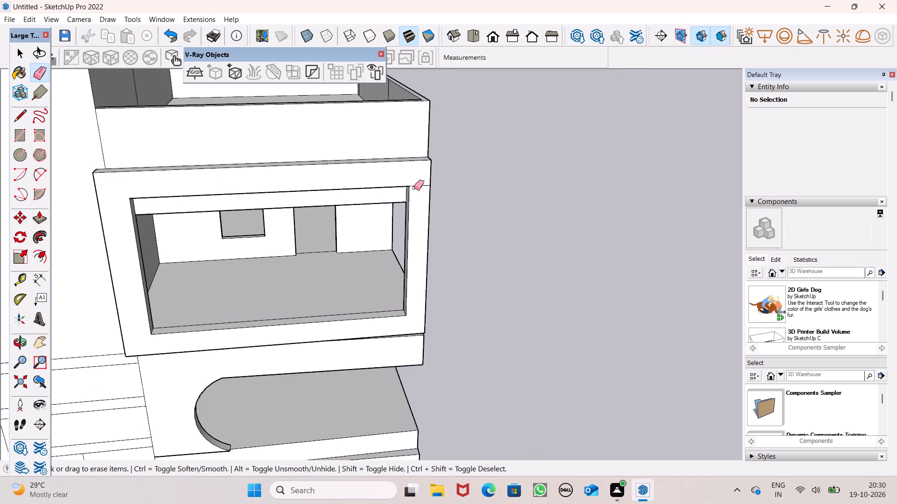
left_click_drag(414, 188, 414, 189)
Draw three near-parallel diagonals about 10' 2", 16' 6" and 22' 7" long from the side block's outer edge to its front face's top edge.
scroll(414, 189, "down", 4)
middle_click_drag(370, 247, 394, 227)
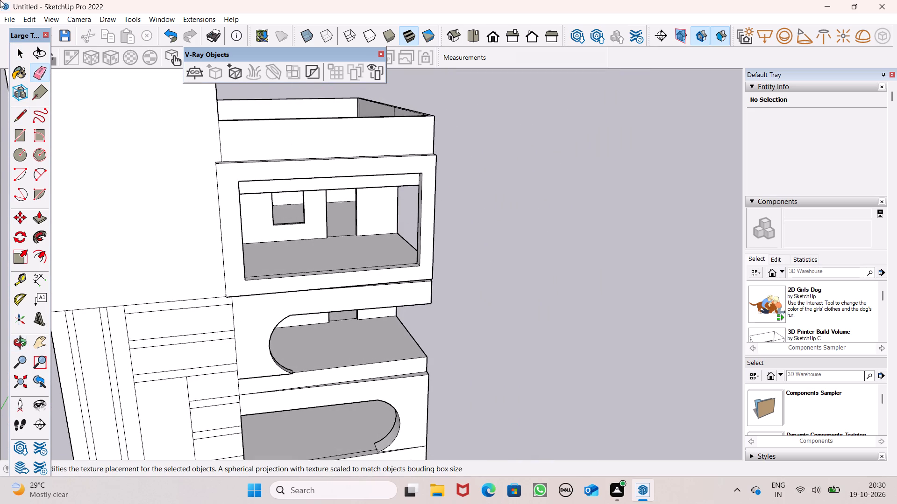
scroll(112, 103, "down", 7)
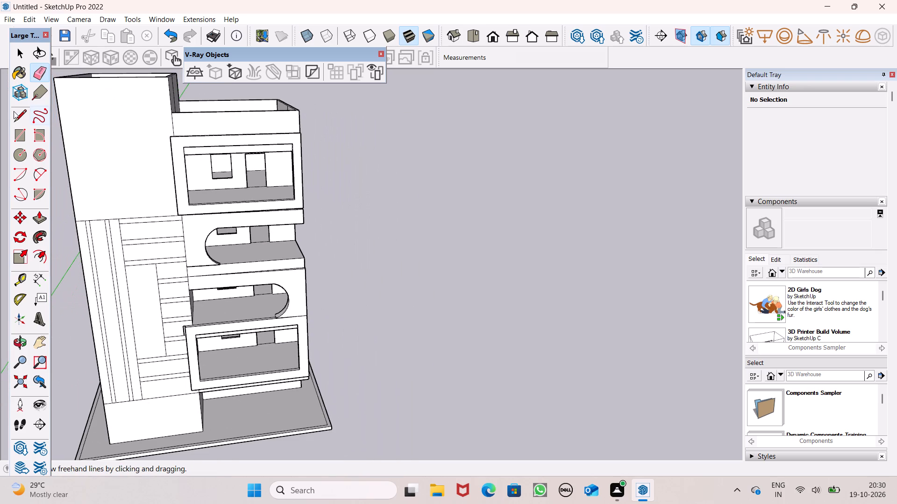
left_click(15, 123)
scroll(205, 144, "down", 7)
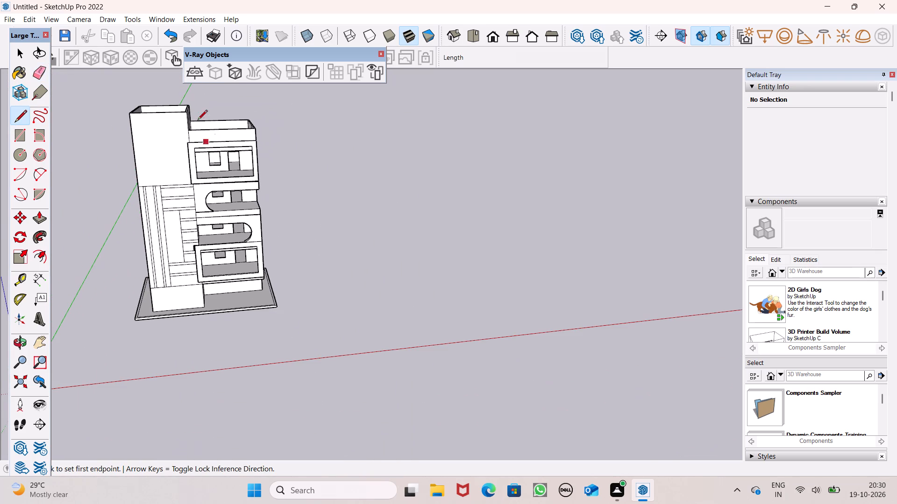
scroll(174, 99, "down", 2)
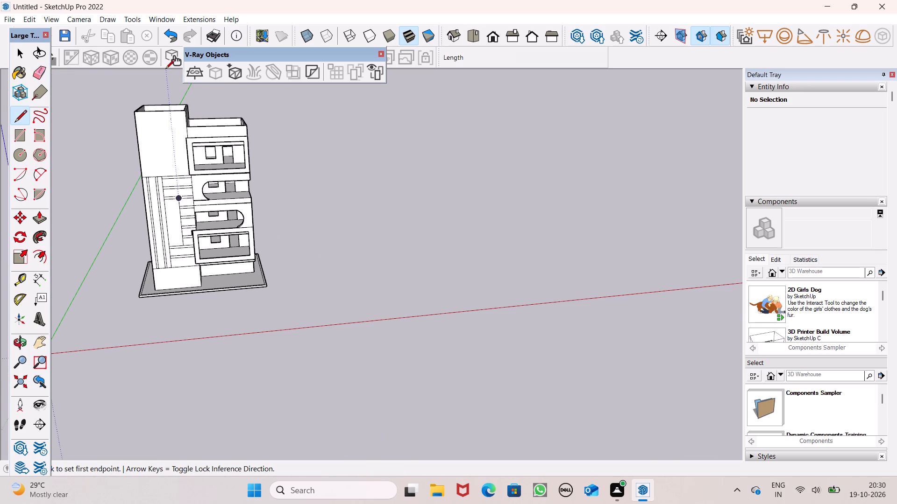
scroll(165, 69, "up", 6)
scroll(141, 111, "up", 6)
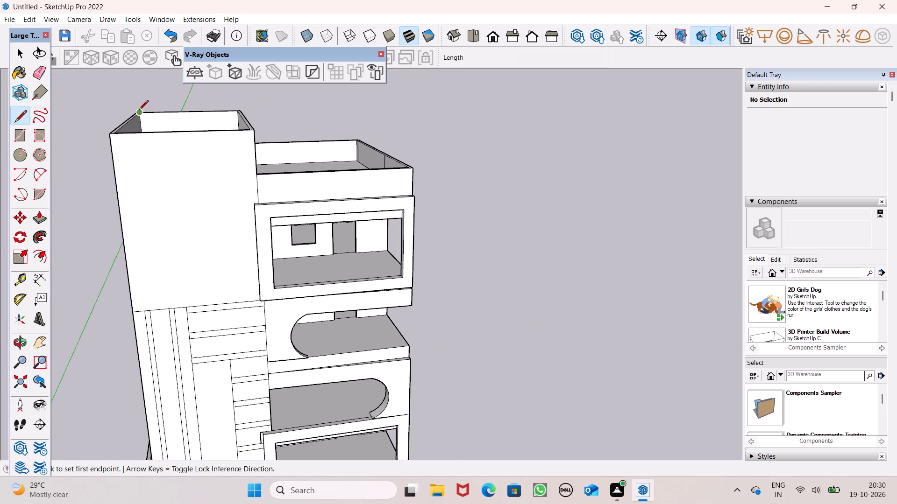
scroll(110, 155, "up", 5)
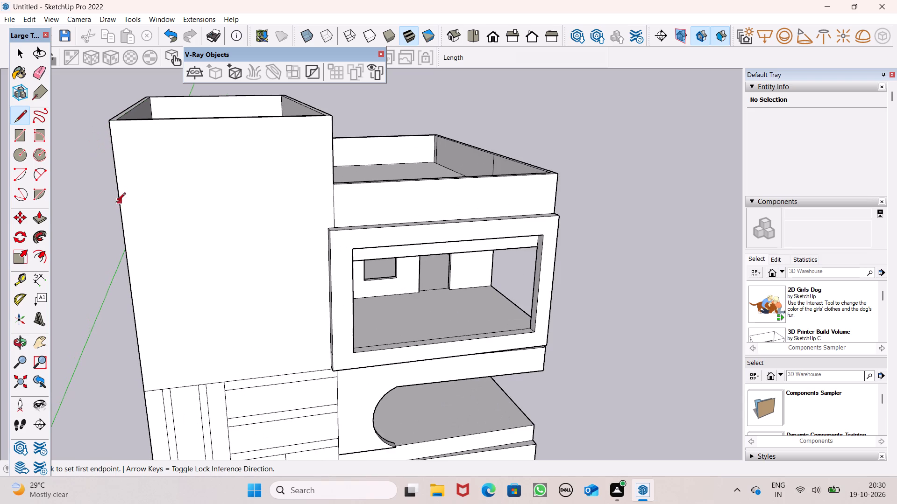
left_click(123, 214)
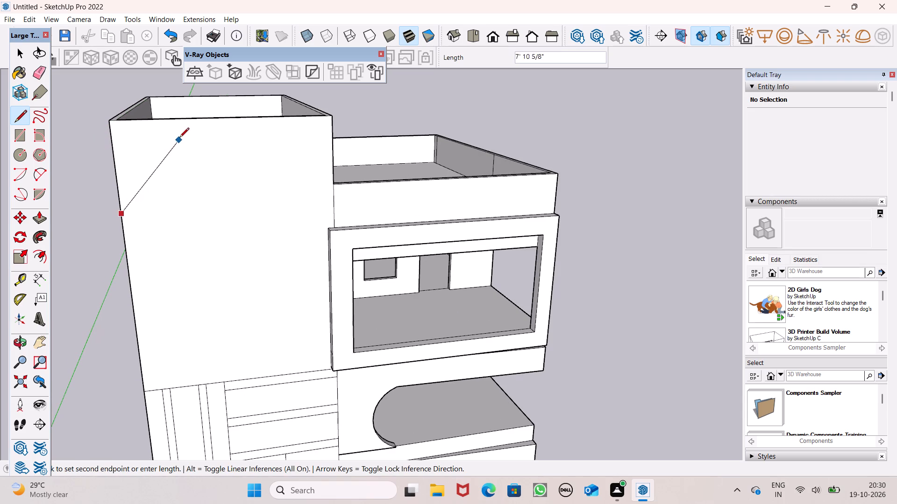
left_click(196, 120)
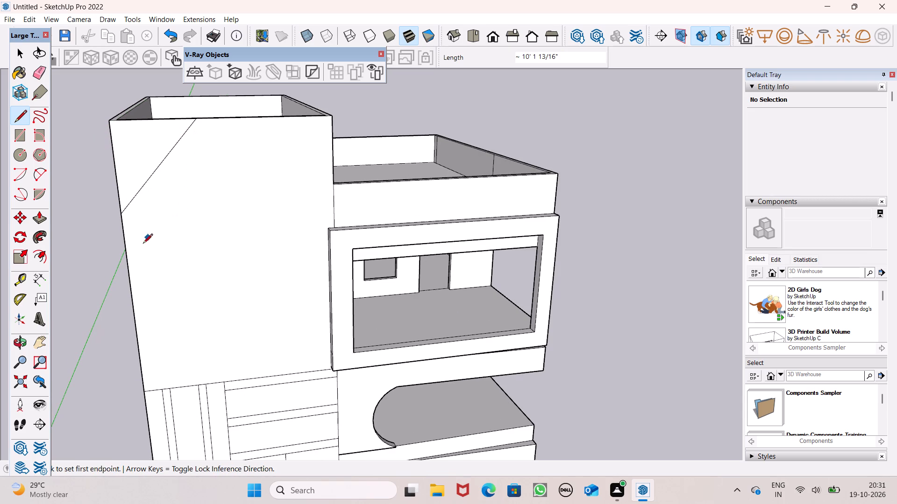
left_click(127, 263)
left_click(252, 119)
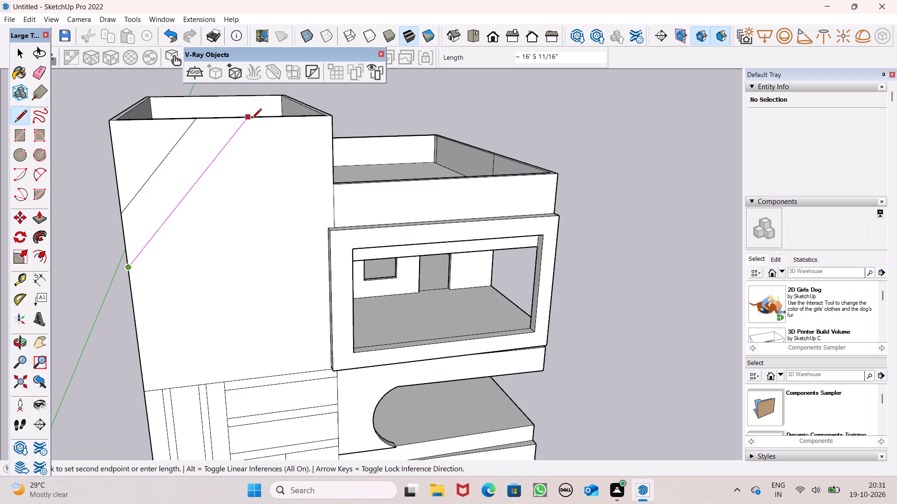
left_click_drag(134, 321, 146, 313)
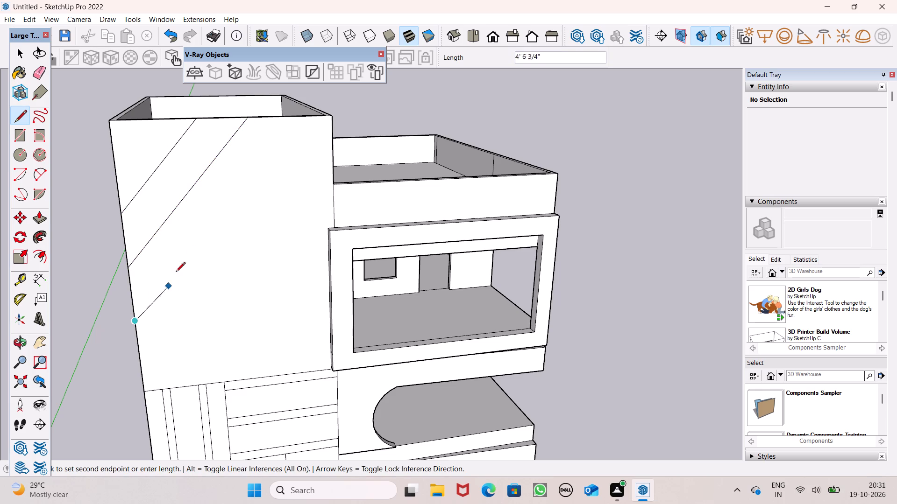
left_click(293, 119)
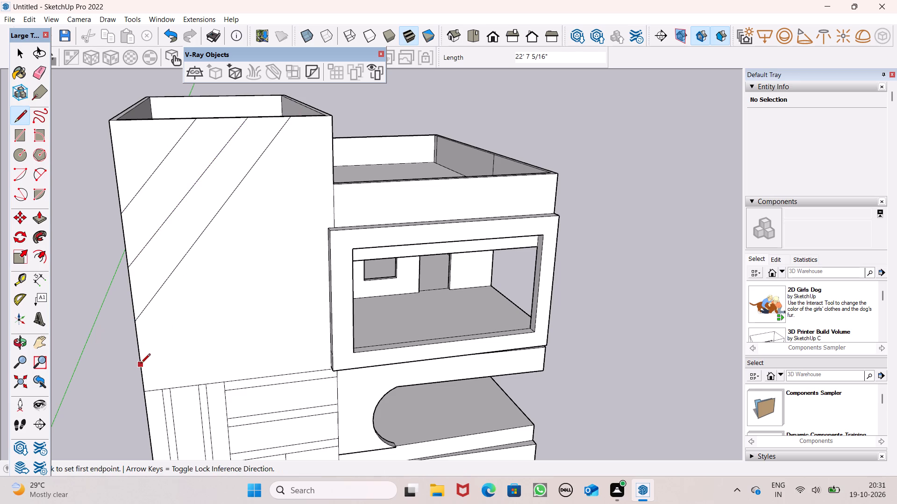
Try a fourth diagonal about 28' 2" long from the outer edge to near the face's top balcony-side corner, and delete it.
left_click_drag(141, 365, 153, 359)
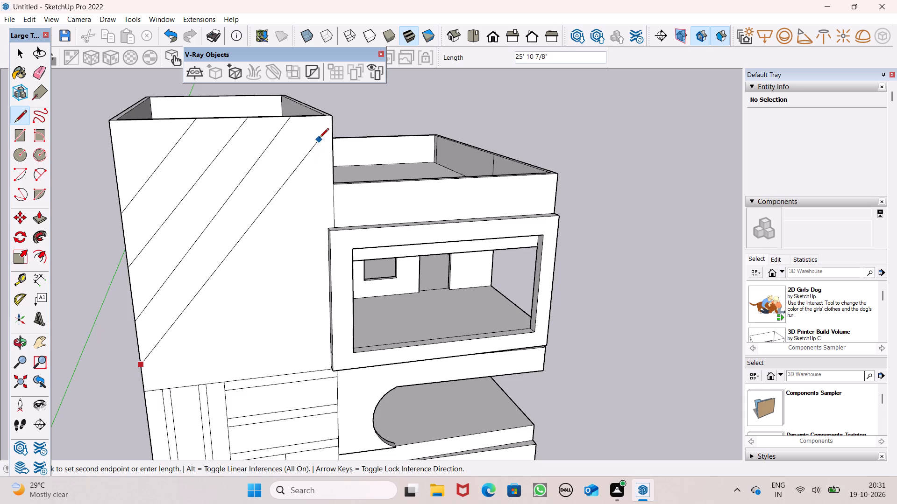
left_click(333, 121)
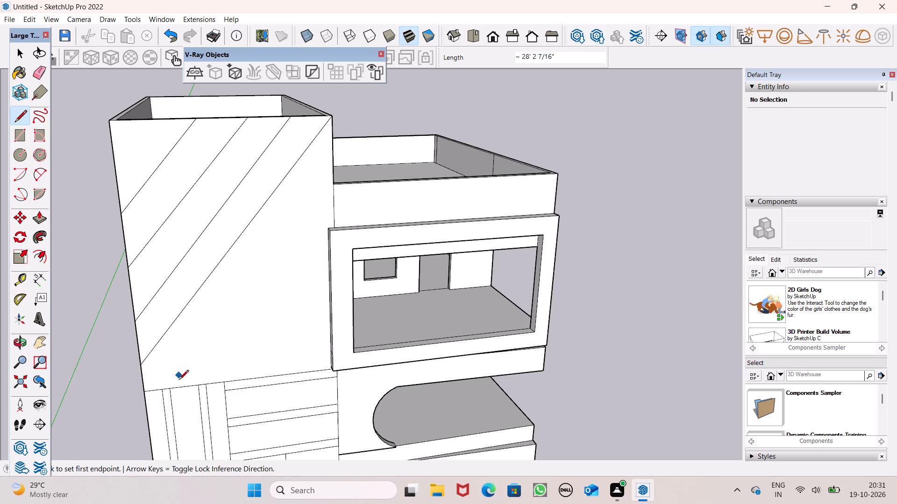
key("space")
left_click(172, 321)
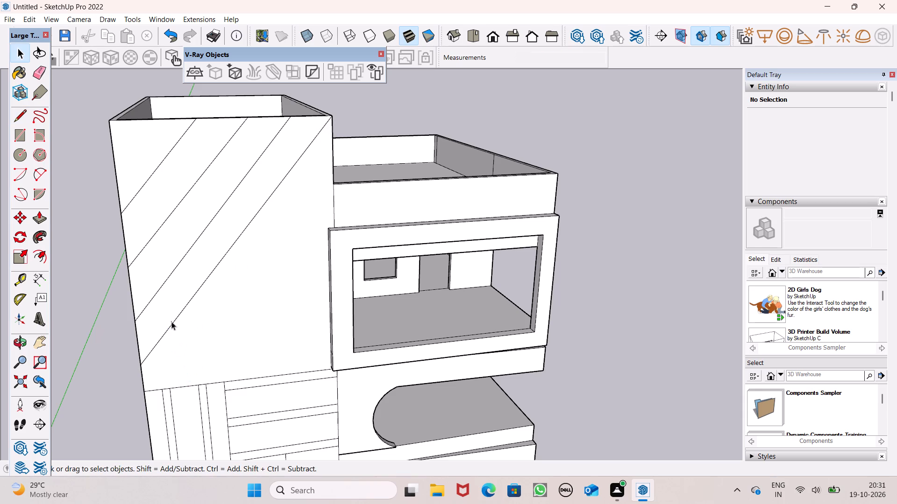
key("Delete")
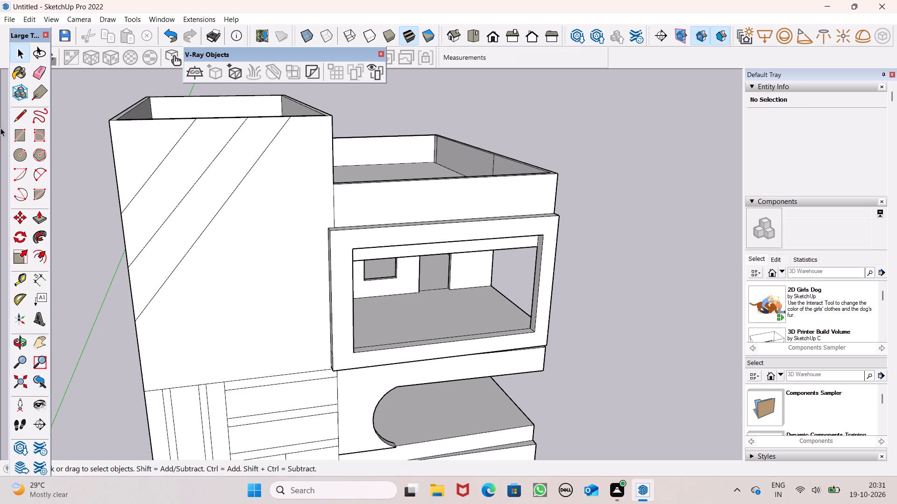
Draw a fourth diagonal about 28' 9" long from the outer edge, just above the strip area, to the face's top balcony-side corner.
left_click(17, 113)
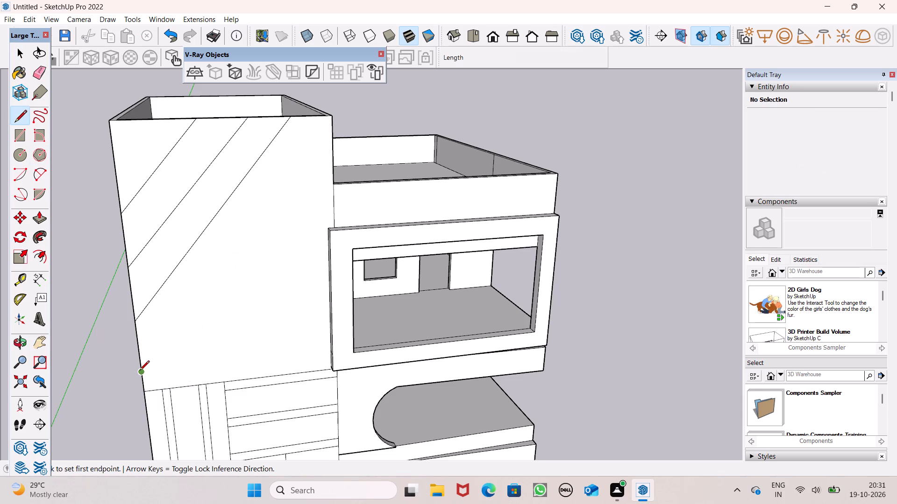
left_click_drag(140, 372, 155, 363)
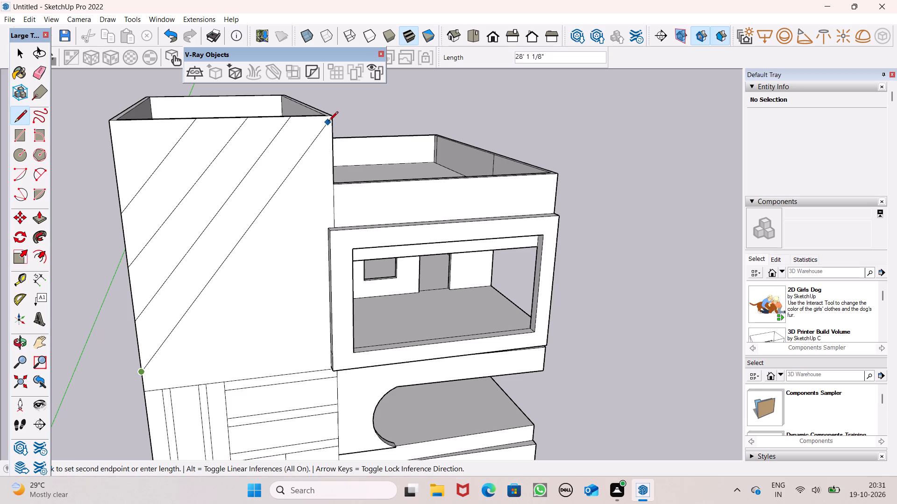
left_click(331, 116)
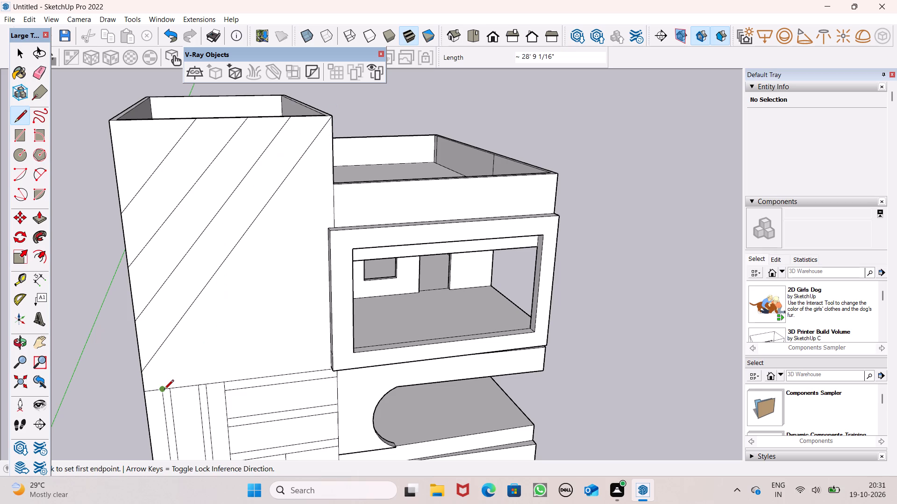
Draw two more diagonals about 25' 2" and 19' 5" long from the strip area's top line to the face's balcony-side edge.
left_click(173, 389)
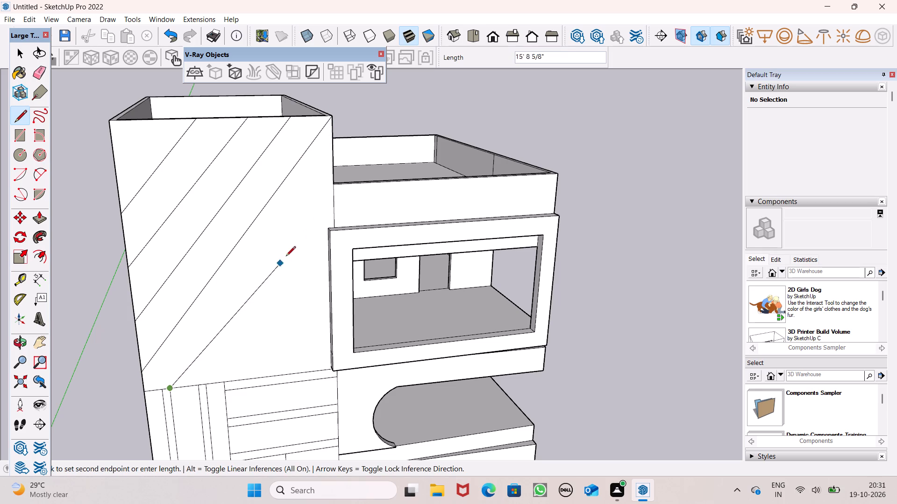
left_click(334, 176)
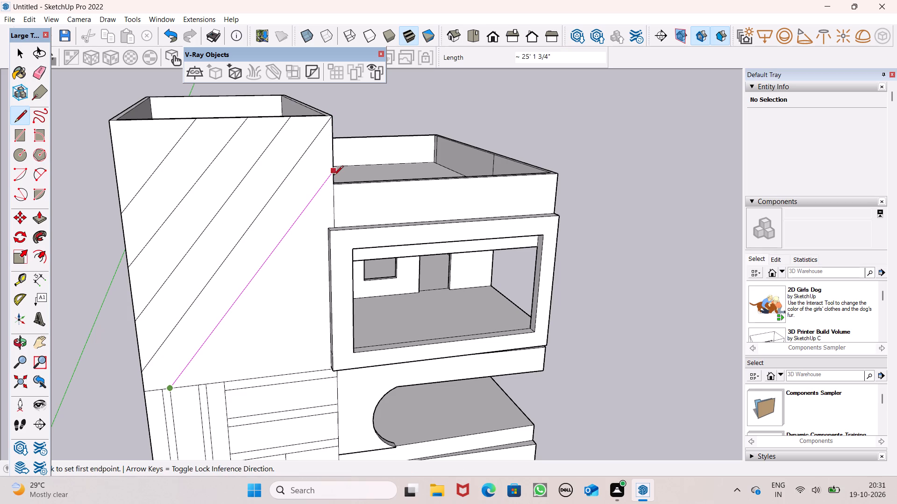
left_click(216, 383)
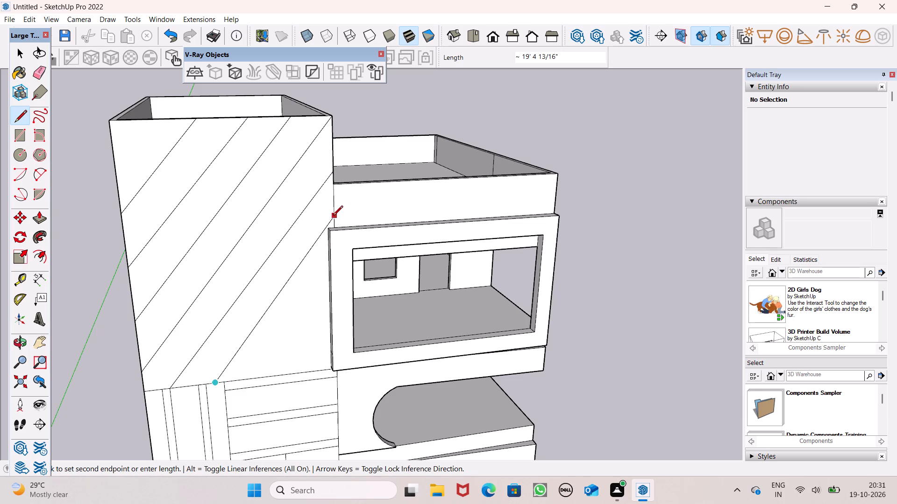
left_click(333, 216)
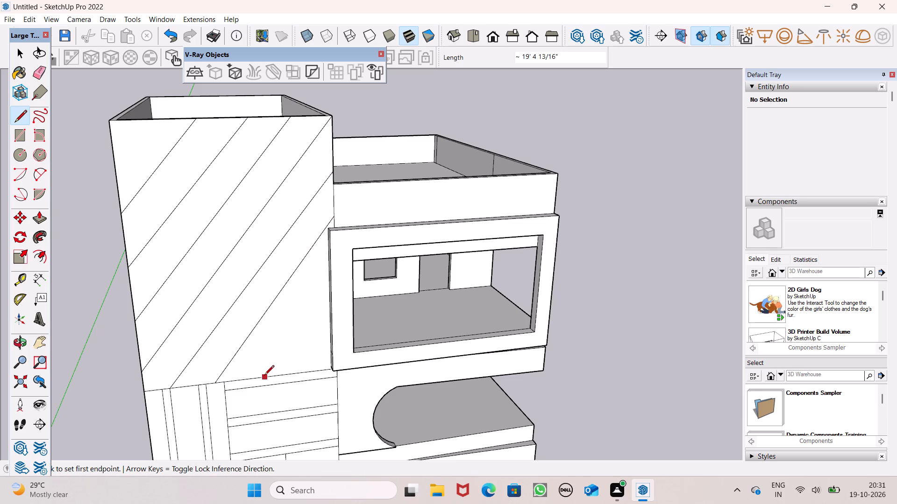
Draw one more parallel diagonal about 11' 6" long from the strip area's top line to the face's balcony-side edge.
left_click(265, 375)
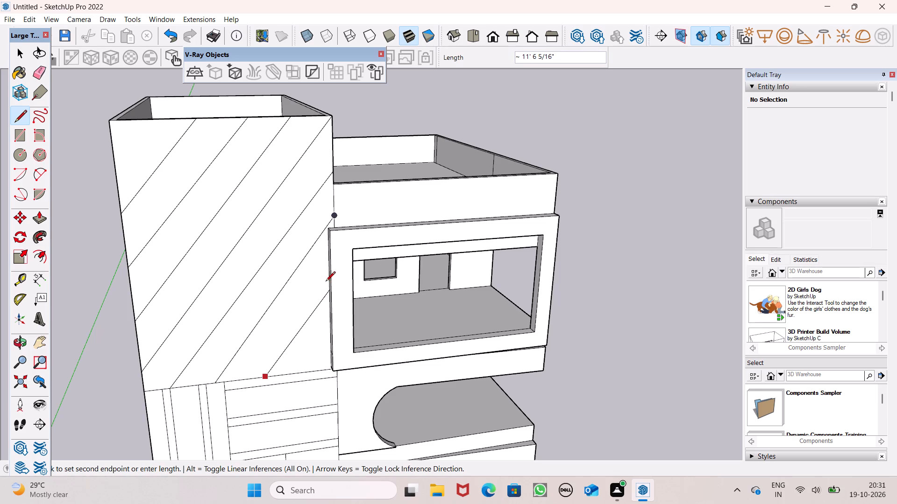
left_click(326, 281)
Draw a first crossing diagonal about 13' 3" long from the balcony frame's top corner up to the side block's top edge.
scroll(289, 264, "down", 1)
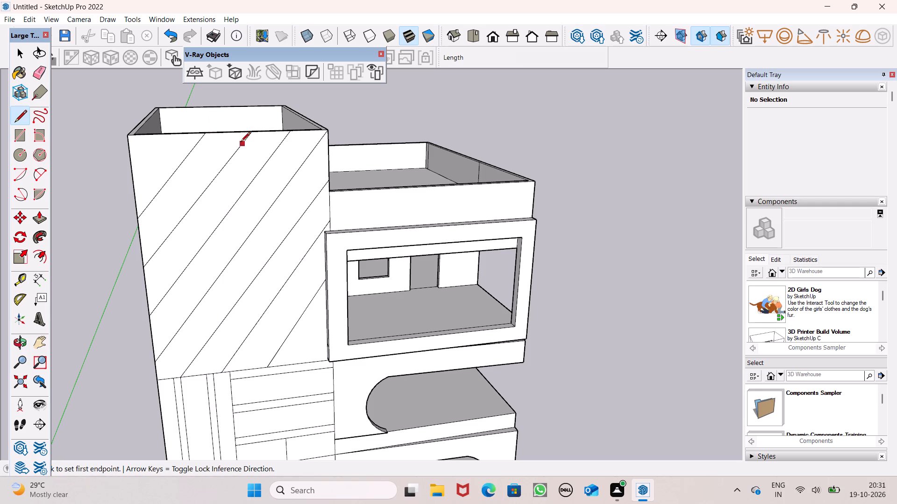
middle_click_drag(244, 144, 266, 153)
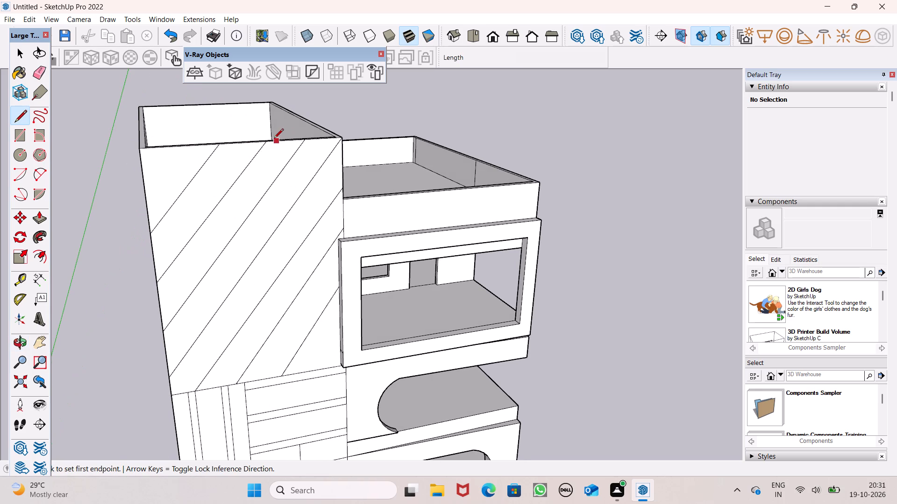
left_click(340, 237)
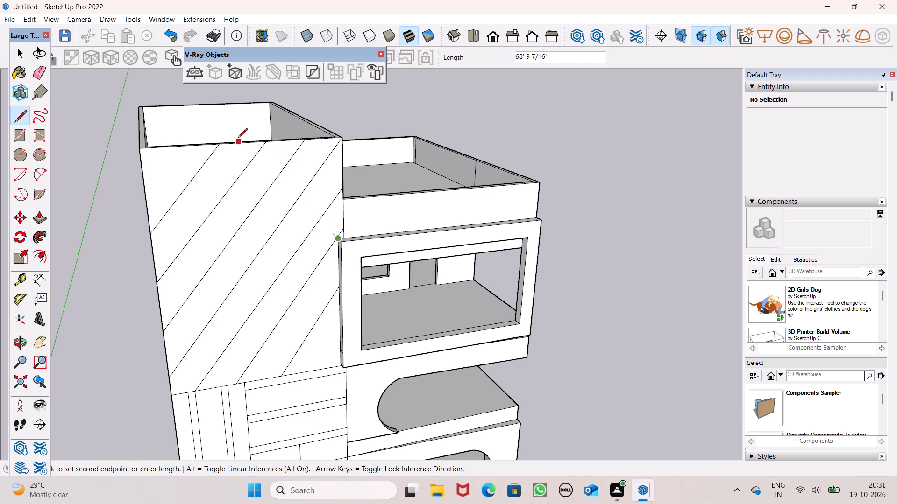
left_click(241, 145)
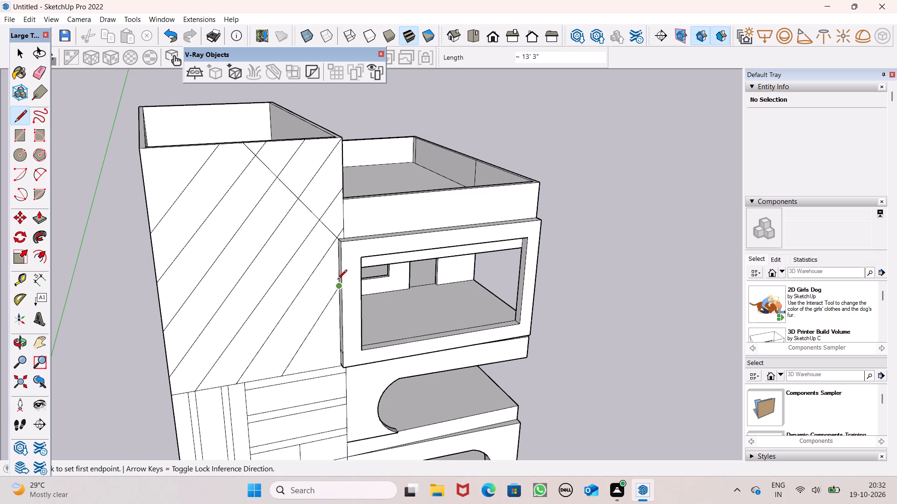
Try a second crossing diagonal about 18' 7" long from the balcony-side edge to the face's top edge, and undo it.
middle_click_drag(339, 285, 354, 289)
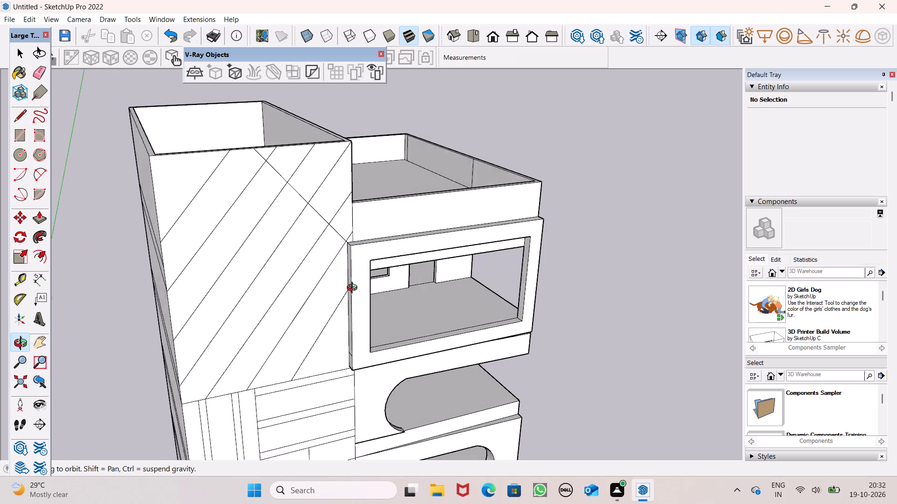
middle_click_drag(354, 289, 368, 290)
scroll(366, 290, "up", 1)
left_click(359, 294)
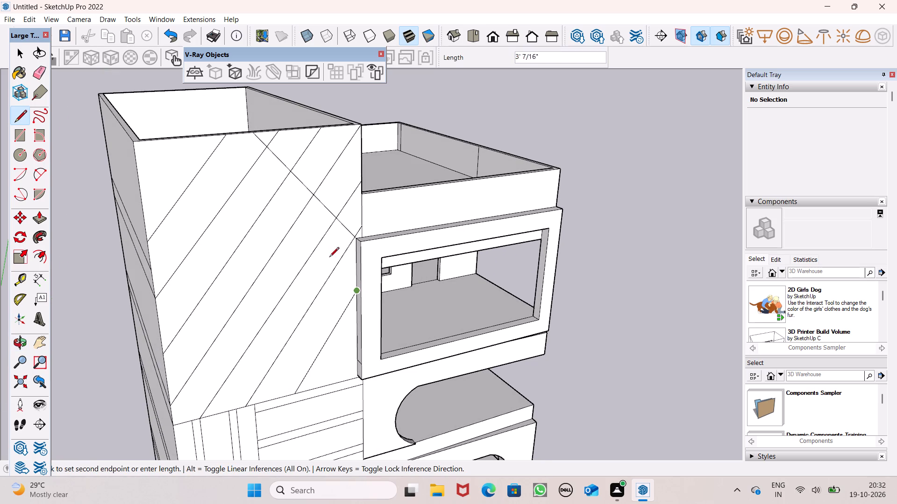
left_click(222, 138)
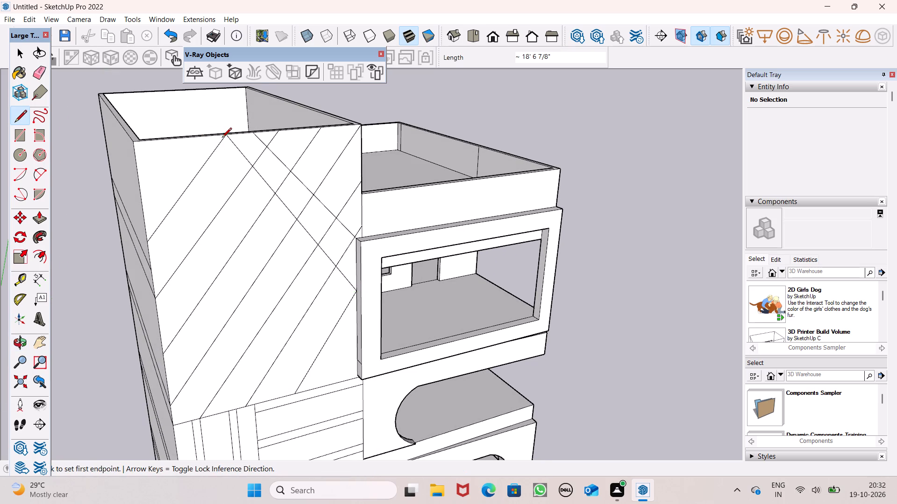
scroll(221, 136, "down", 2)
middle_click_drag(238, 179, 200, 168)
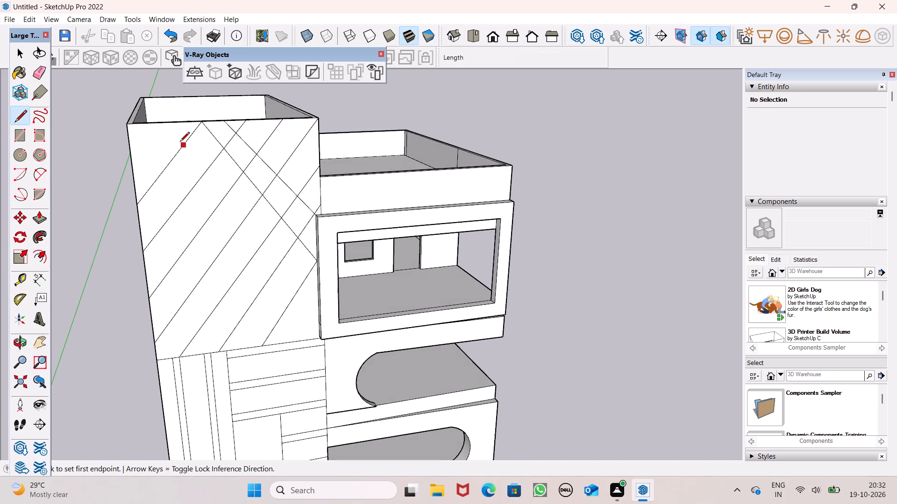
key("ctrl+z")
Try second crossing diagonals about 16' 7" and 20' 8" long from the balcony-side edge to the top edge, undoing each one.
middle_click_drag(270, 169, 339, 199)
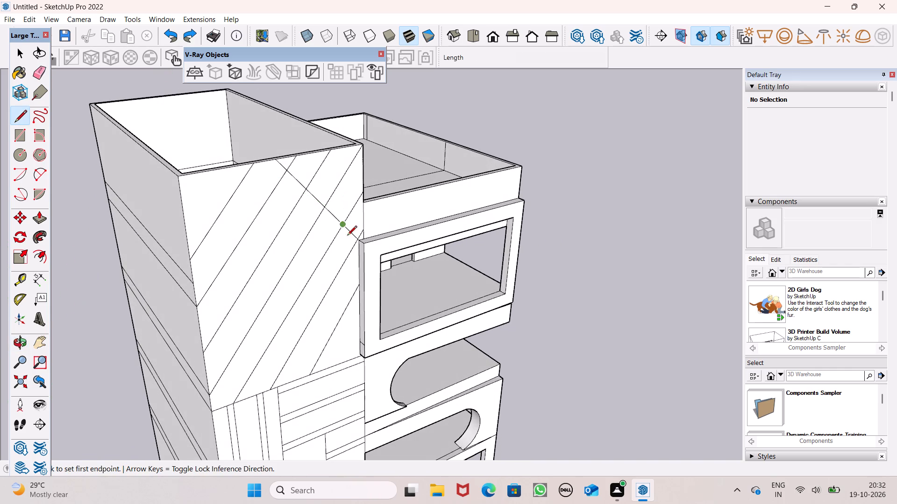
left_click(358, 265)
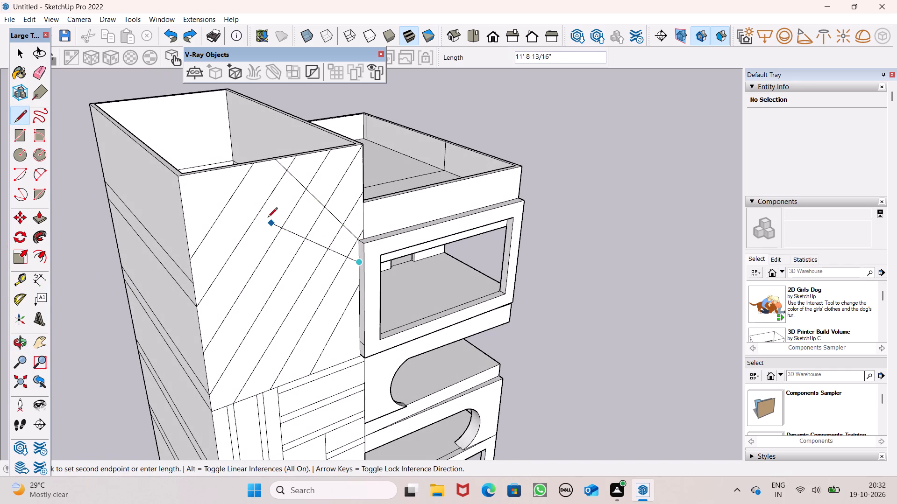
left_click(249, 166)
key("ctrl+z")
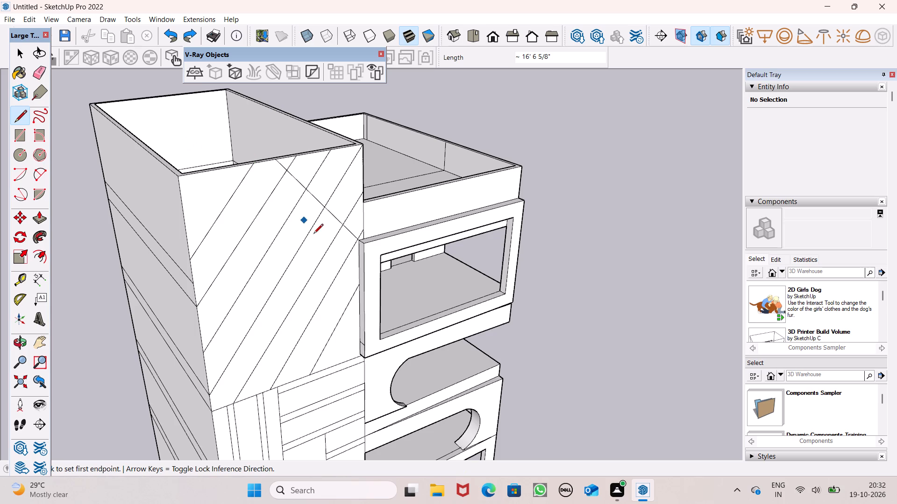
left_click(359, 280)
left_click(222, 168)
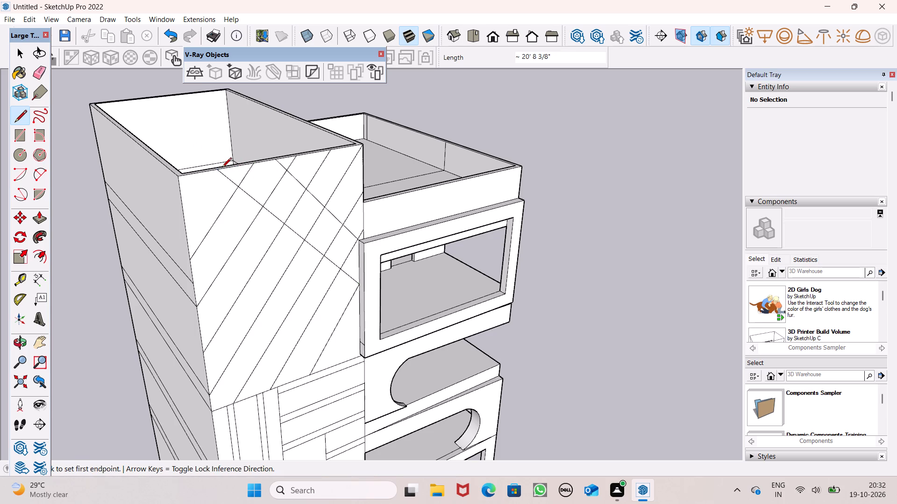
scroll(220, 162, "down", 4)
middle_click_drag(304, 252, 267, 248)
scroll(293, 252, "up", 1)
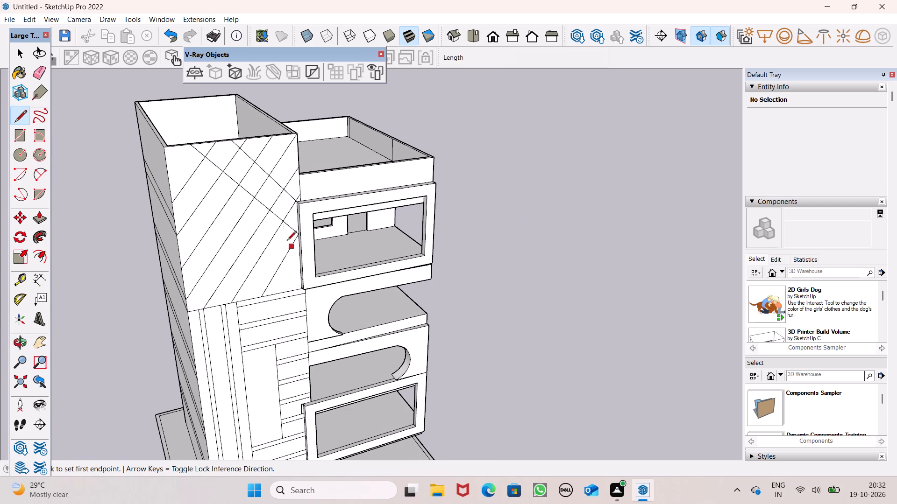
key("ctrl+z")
Draw a second crossing diagonal about 19' 6" long from the balcony-side edge, below the first, to the face's top edge.
middle_click_drag(276, 238, 310, 244)
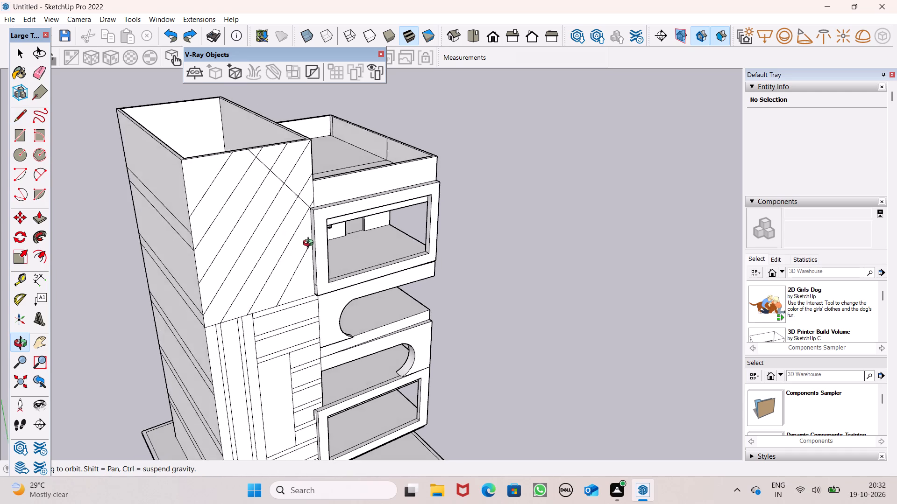
middle_click_drag(310, 244, 312, 228)
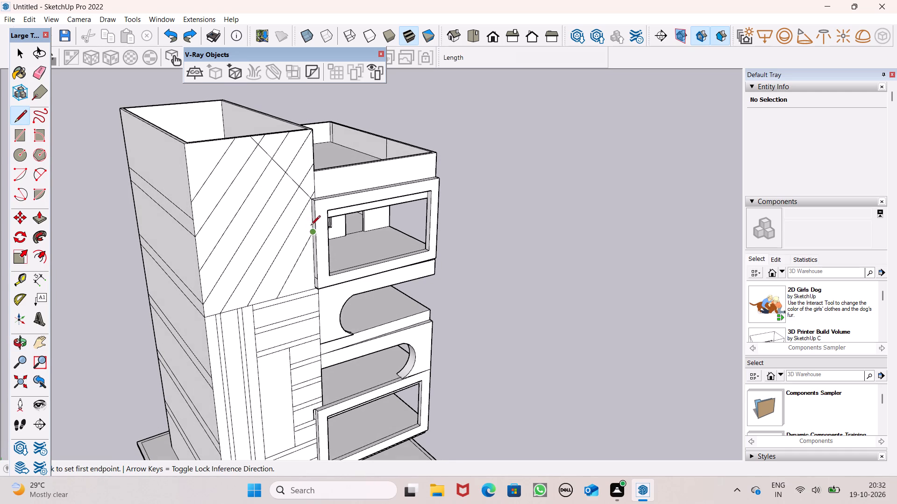
scroll(308, 231, "up", 7)
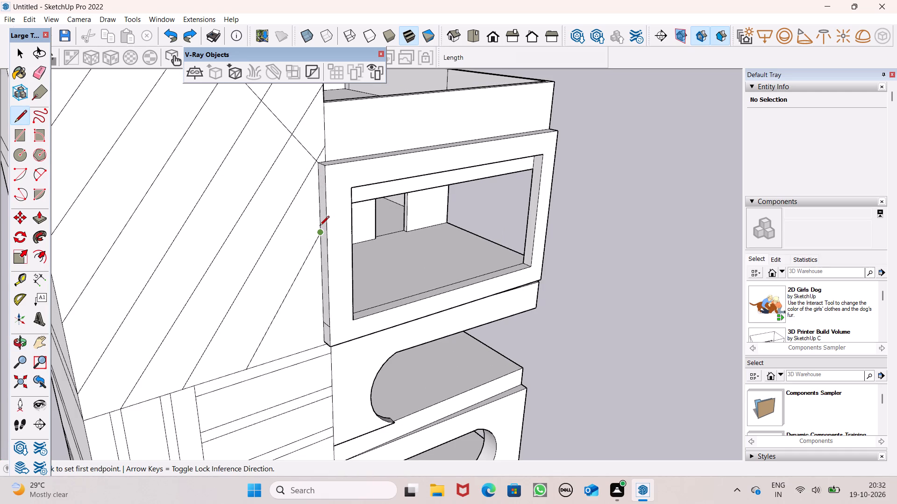
left_click(317, 225)
scroll(199, 170, "down", 3)
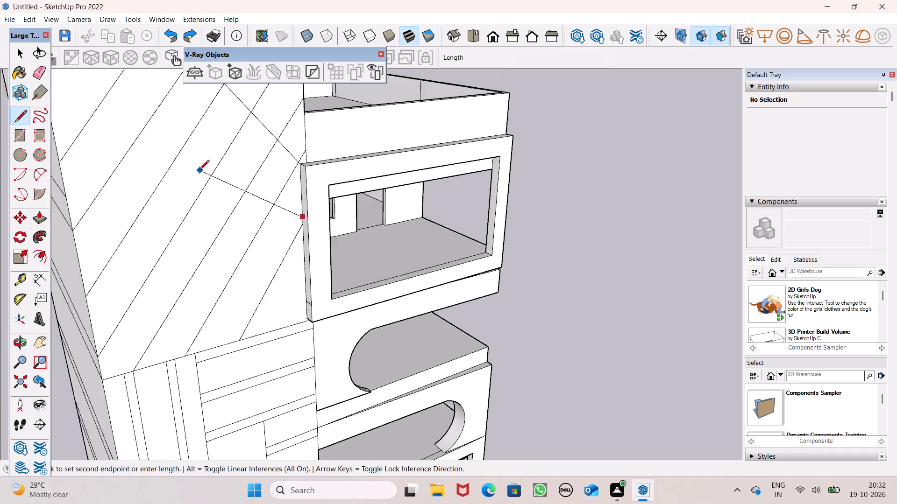
scroll(199, 170, "down", 4)
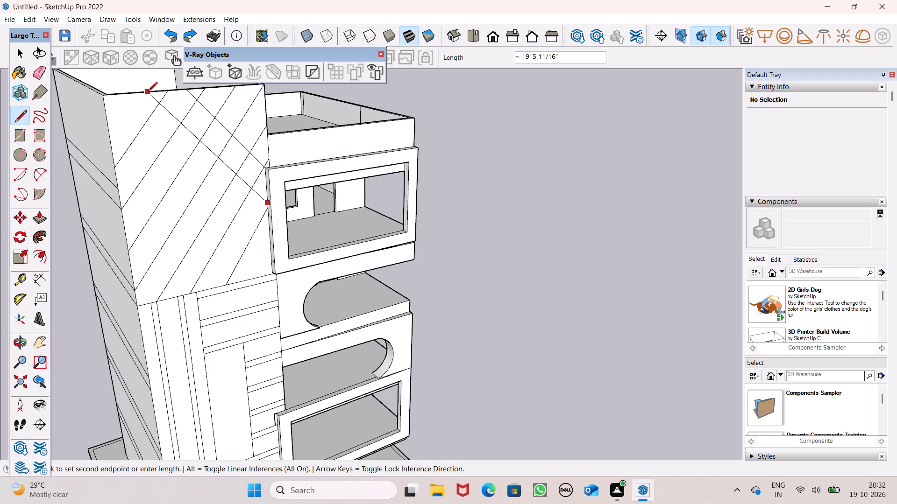
left_click(147, 92)
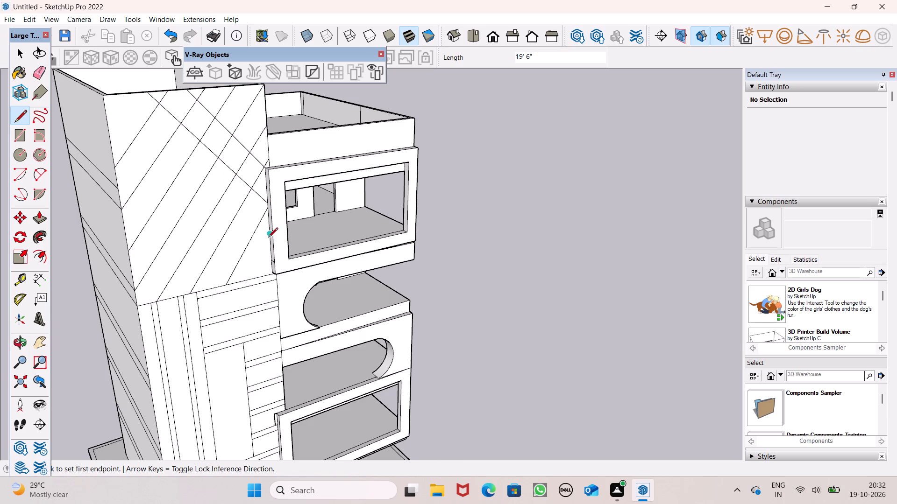
Draw a third crossing diagonal about 26' 1" long from lower on the balcony-side edge to the face's top outer corner.
left_click(270, 236)
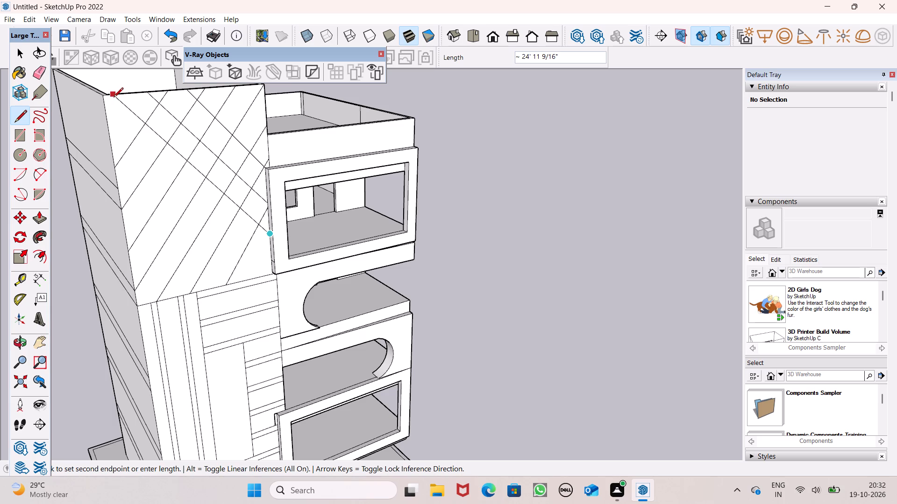
key("space")
left_click(23, 119)
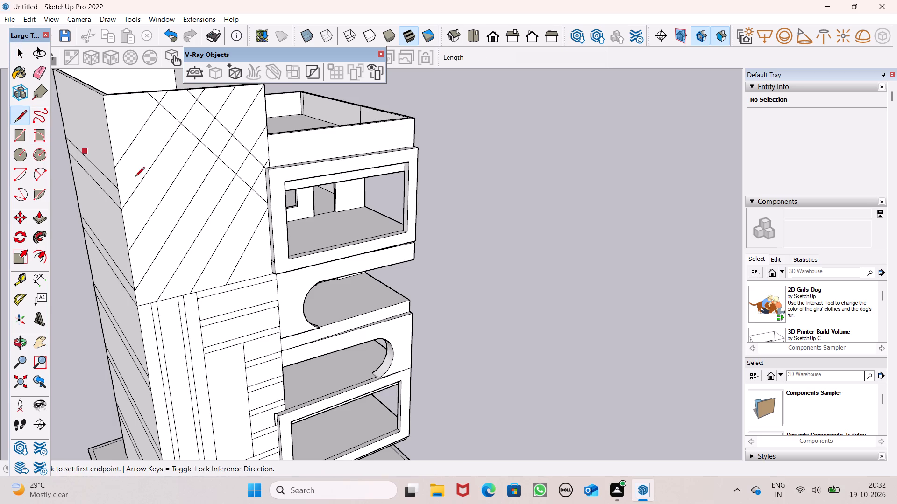
scroll(265, 248, "up", 4)
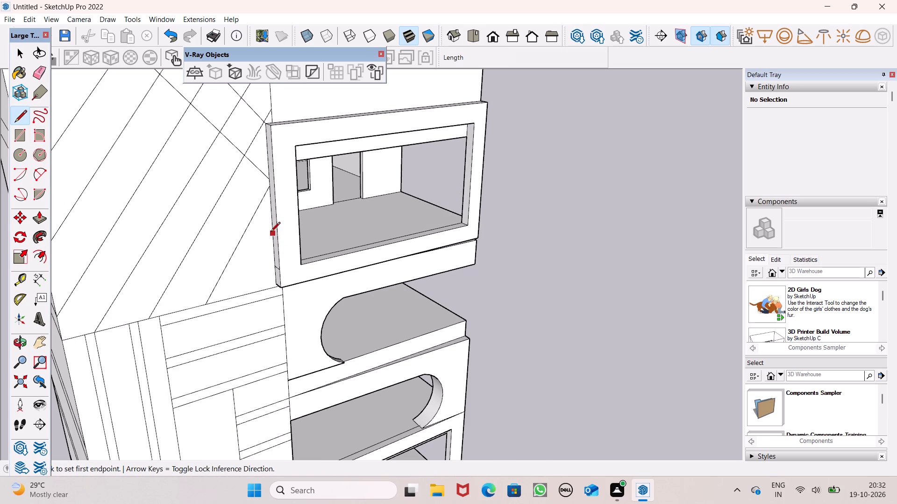
scroll(271, 232, "up", 5)
left_click(271, 236)
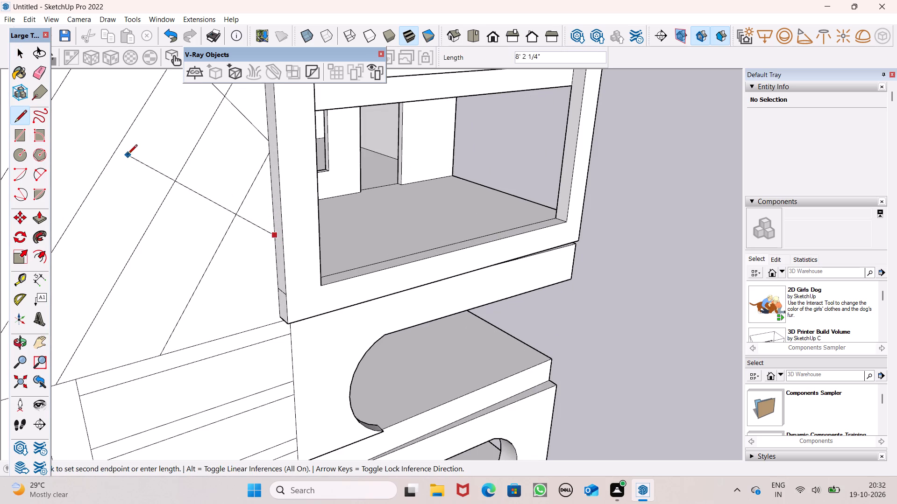
scroll(128, 160, "down", 7)
scroll(164, 201, "down", 9)
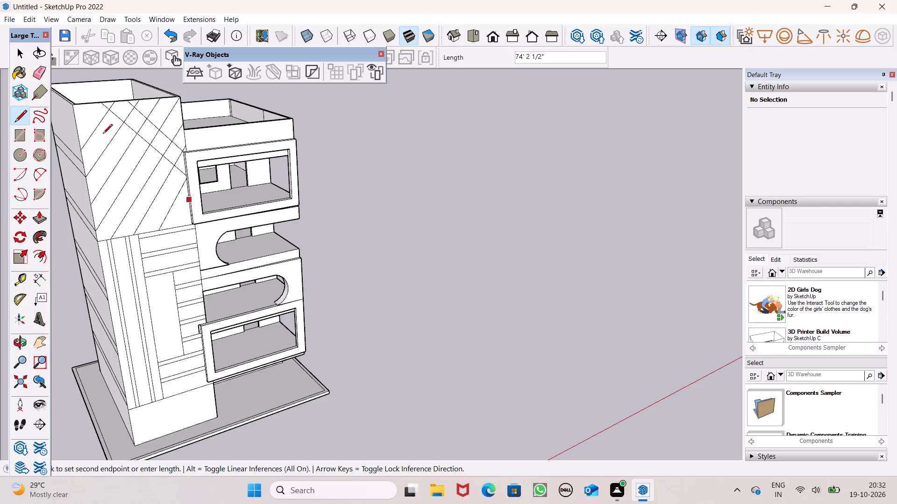
scroll(78, 107, "up", 4)
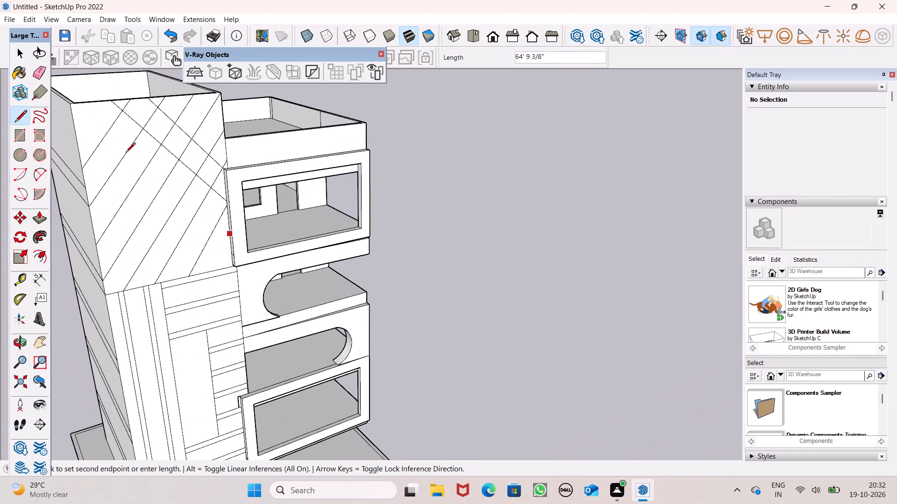
left_click(74, 108)
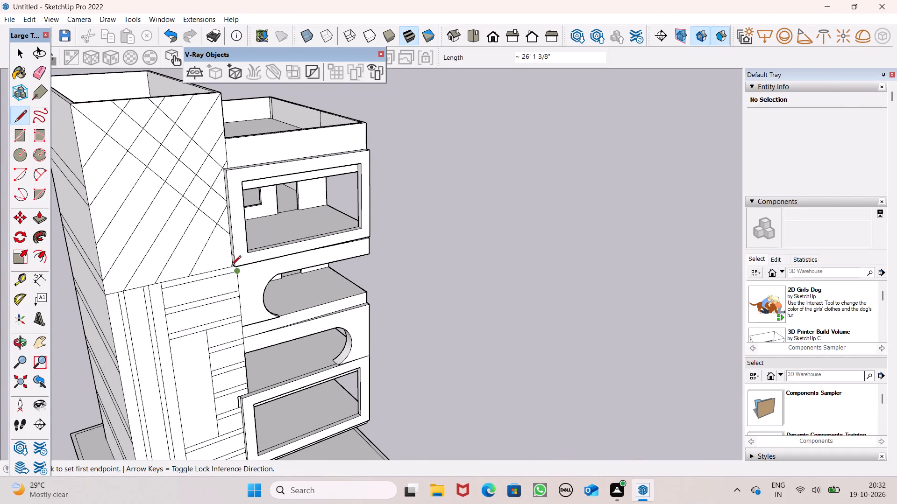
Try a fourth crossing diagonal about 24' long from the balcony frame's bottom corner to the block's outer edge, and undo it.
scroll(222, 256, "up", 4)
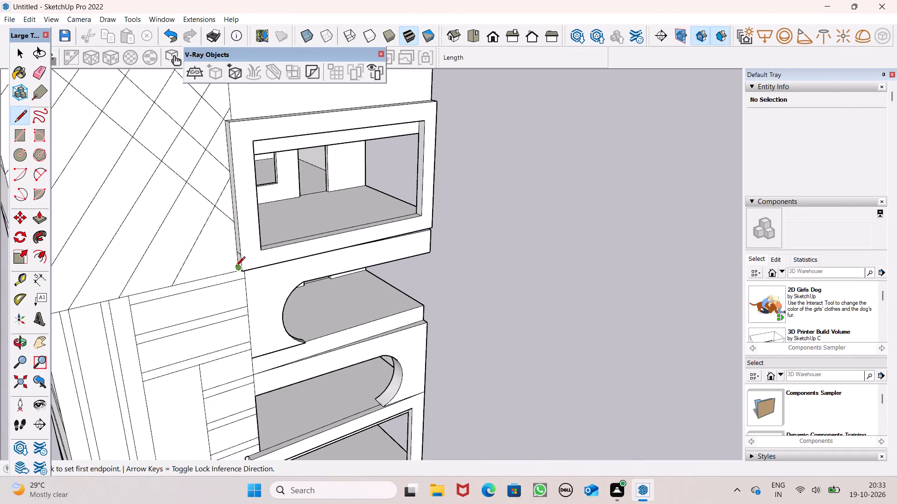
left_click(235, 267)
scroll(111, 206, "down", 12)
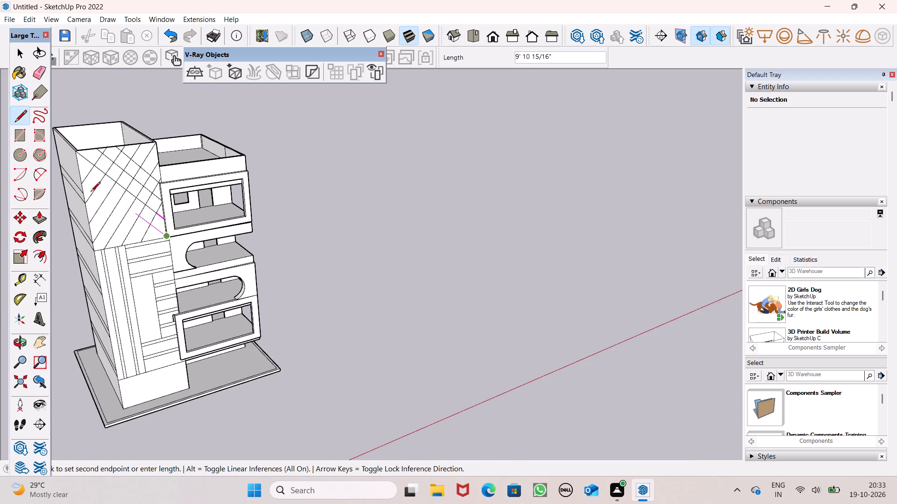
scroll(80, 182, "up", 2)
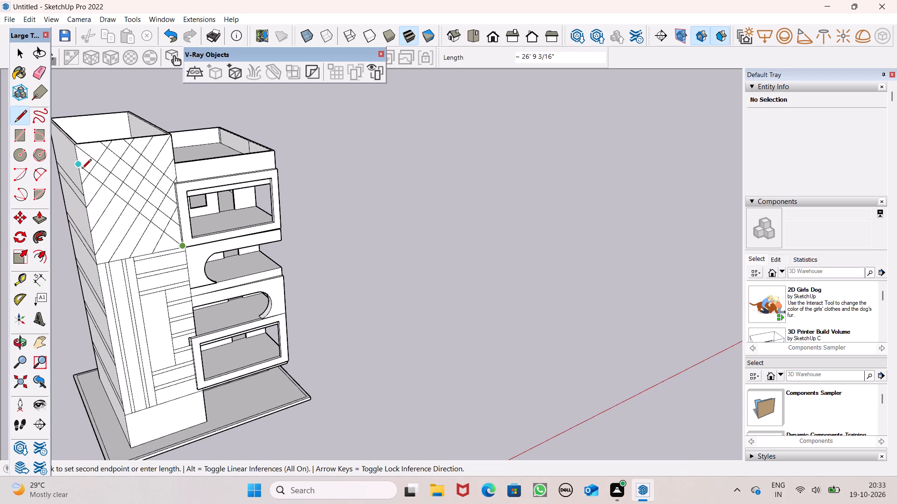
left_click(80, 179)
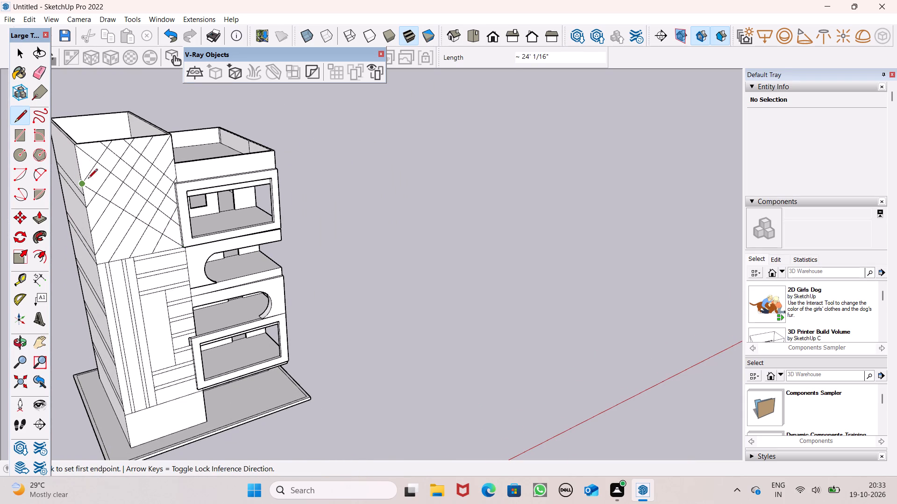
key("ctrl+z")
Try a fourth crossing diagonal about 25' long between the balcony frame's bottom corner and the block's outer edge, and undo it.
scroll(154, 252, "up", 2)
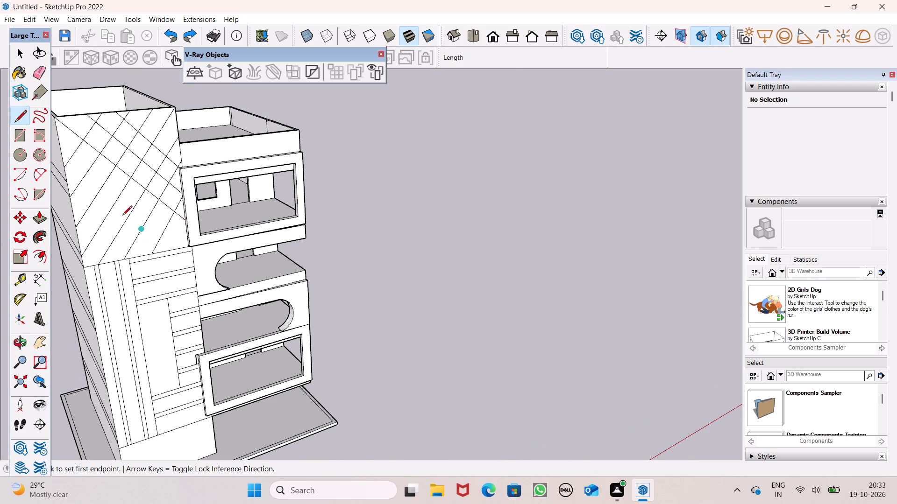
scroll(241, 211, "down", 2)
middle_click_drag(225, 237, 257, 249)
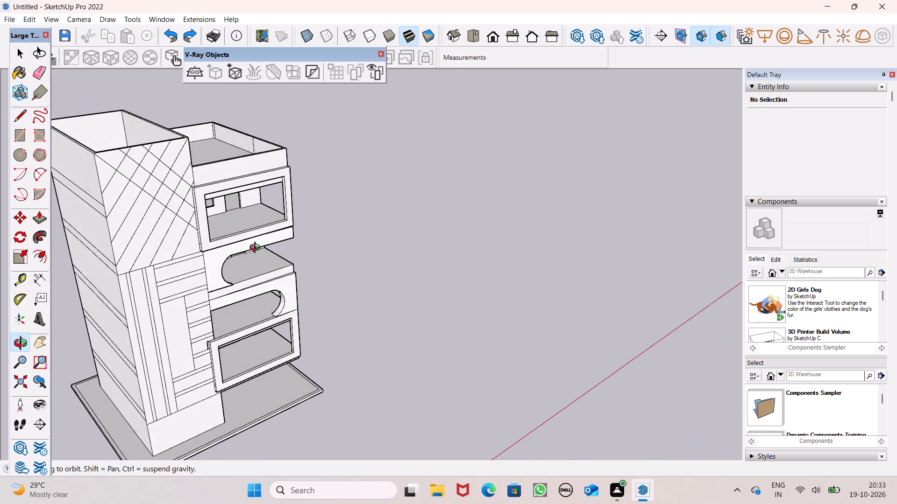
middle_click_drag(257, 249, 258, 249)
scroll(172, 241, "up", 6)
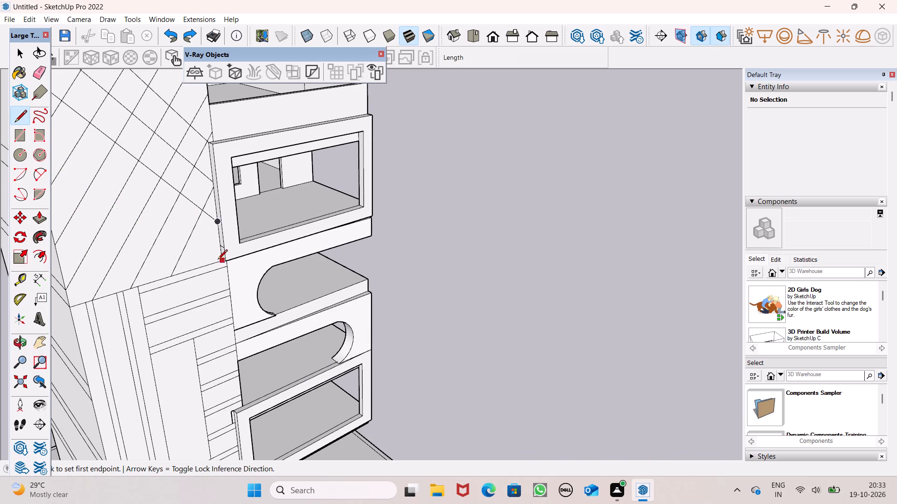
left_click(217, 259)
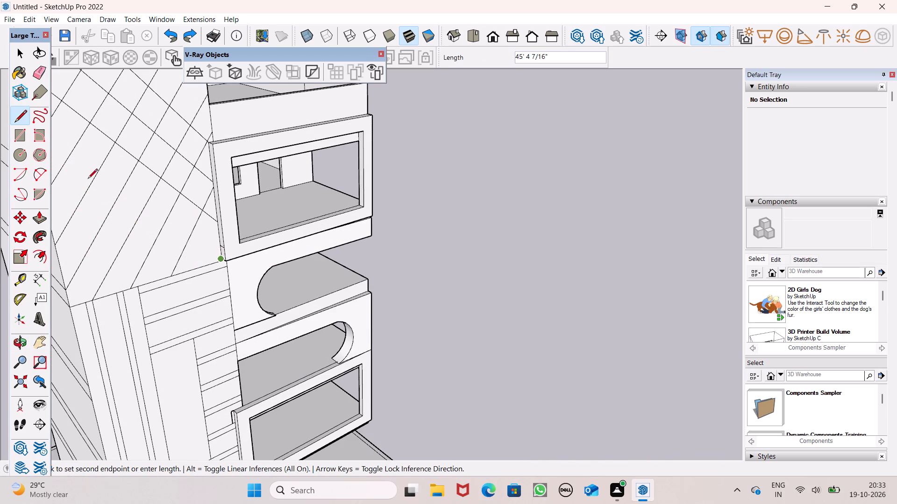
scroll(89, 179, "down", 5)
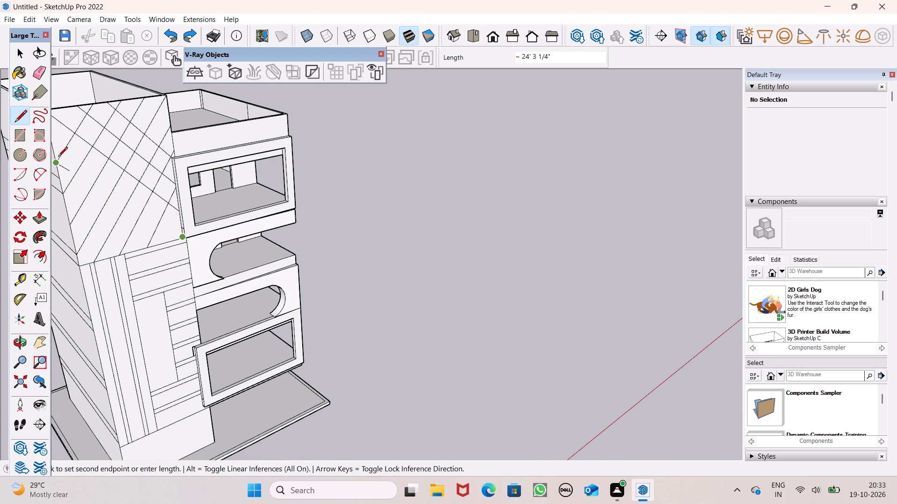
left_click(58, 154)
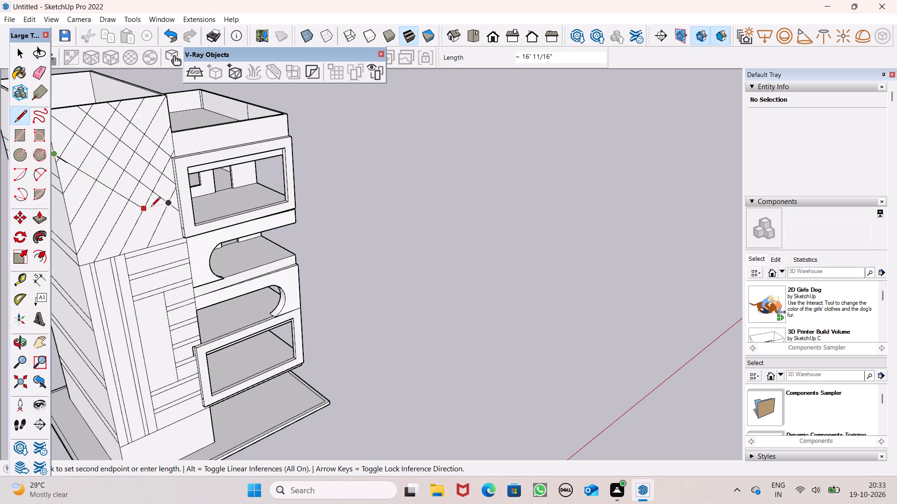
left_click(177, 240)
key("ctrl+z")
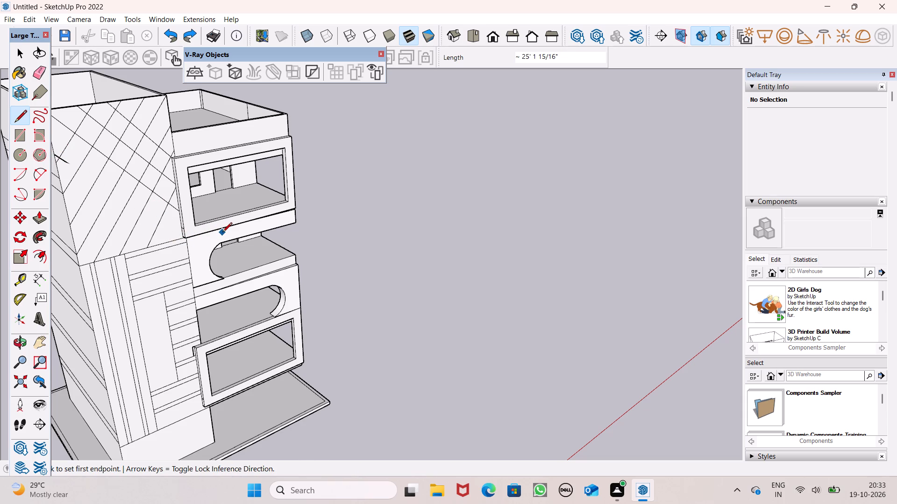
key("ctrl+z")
Draw a fourth crossing diagonal about 25' 7" long from the balcony frame's bottom corner to the block's outer edge.
middle_click_drag(166, 245, 252, 243)
scroll(249, 234, "down", 4)
middle_click_drag(194, 247, 158, 263)
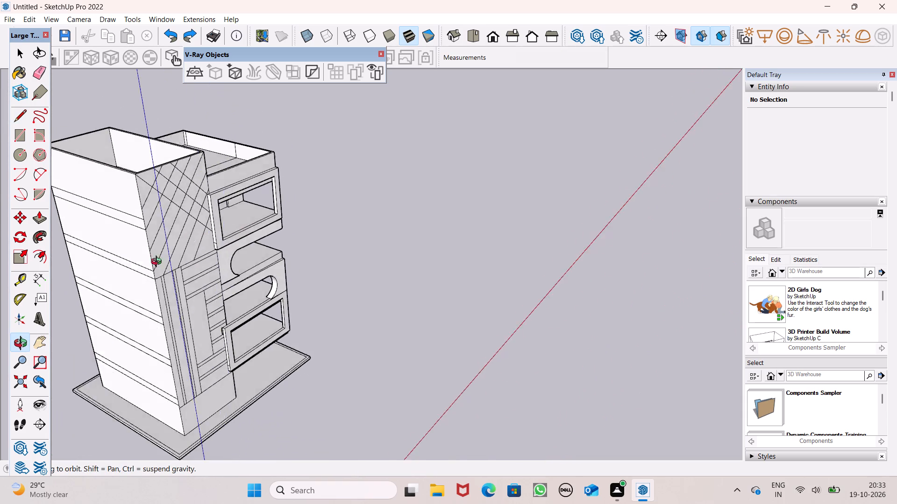
middle_click_drag(158, 263, 44, 228)
scroll(179, 156, "up", 6)
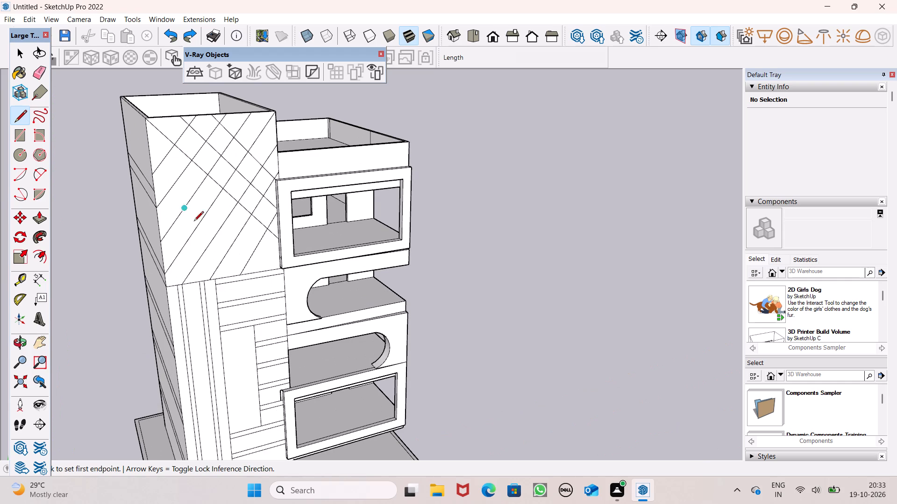
scroll(248, 251, "up", 6)
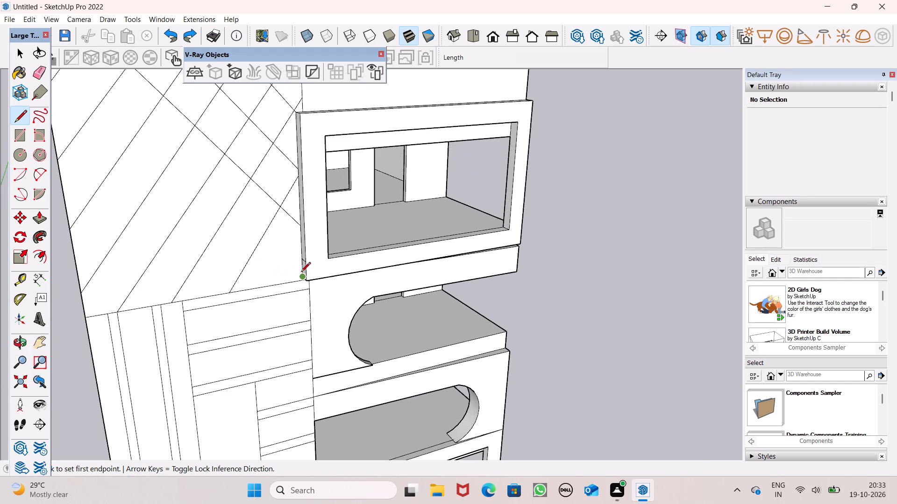
scroll(297, 276, "up", 8)
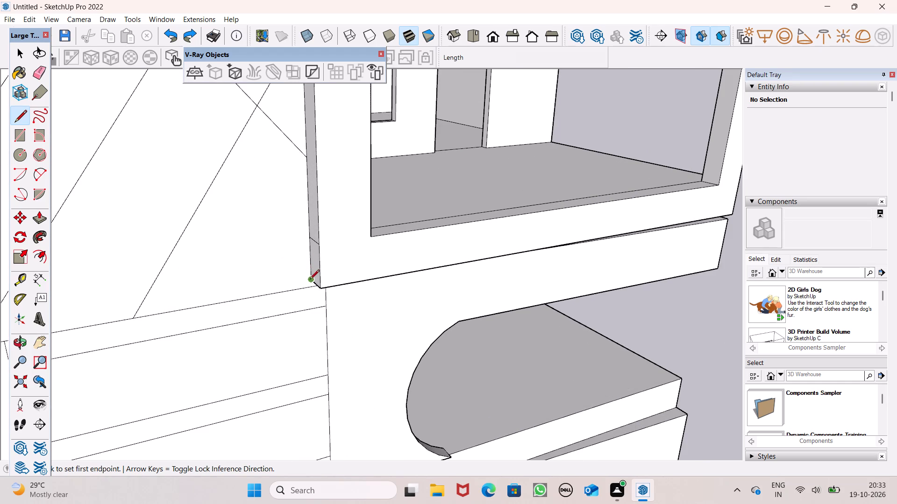
left_click_drag(310, 289, 306, 276)
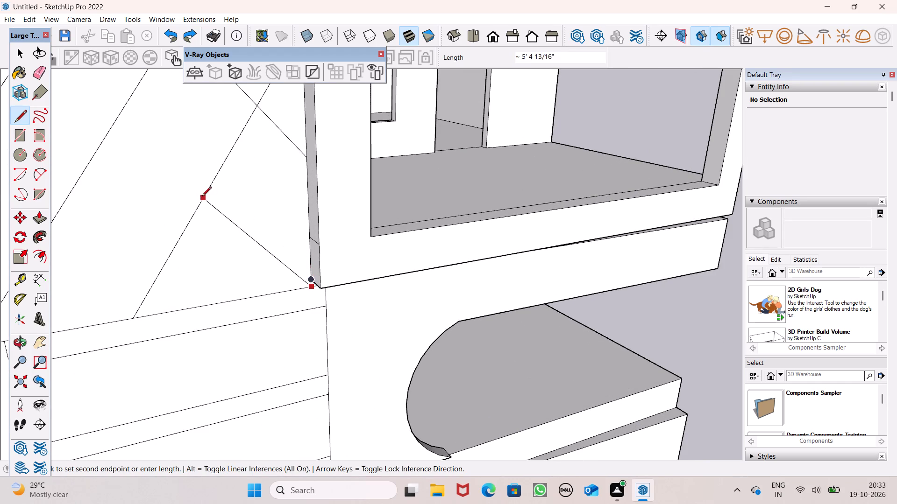
scroll(201, 198, "down", 13)
scroll(124, 133, "down", 6)
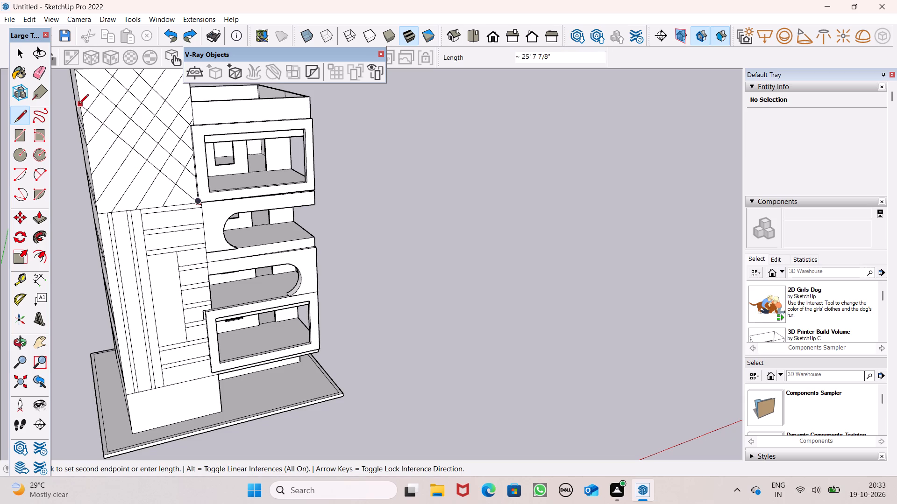
left_click(78, 105)
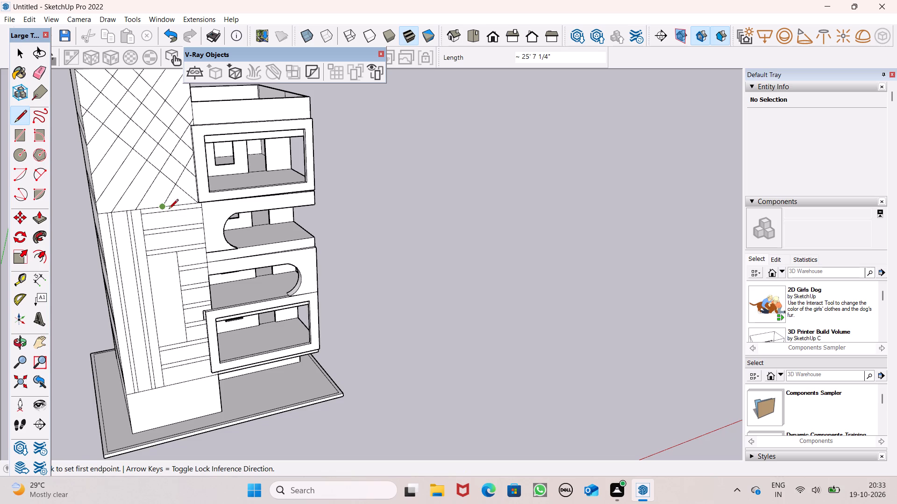
Draw a fifth crossing diagonal about 17' 10" long from the lattice's bottom edge to the block's outer edge.
scroll(158, 225, "down", 6)
scroll(118, 171, "up", 7)
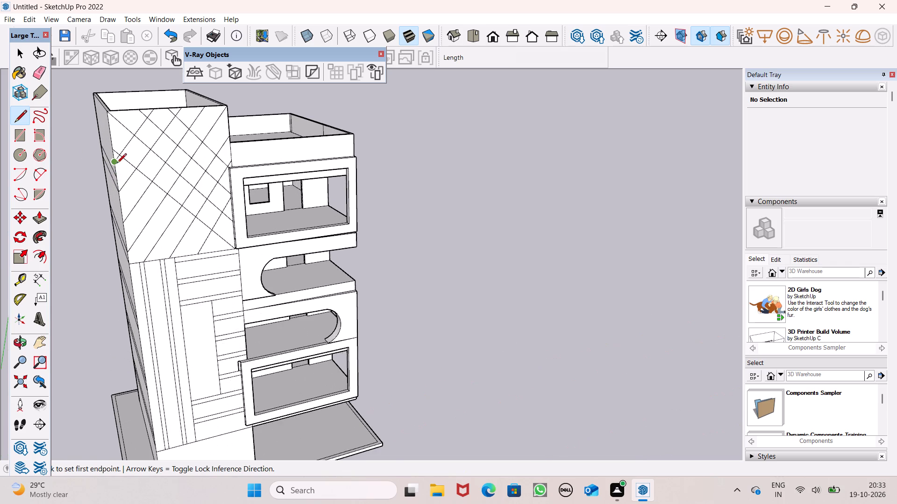
scroll(117, 164, "up", 2)
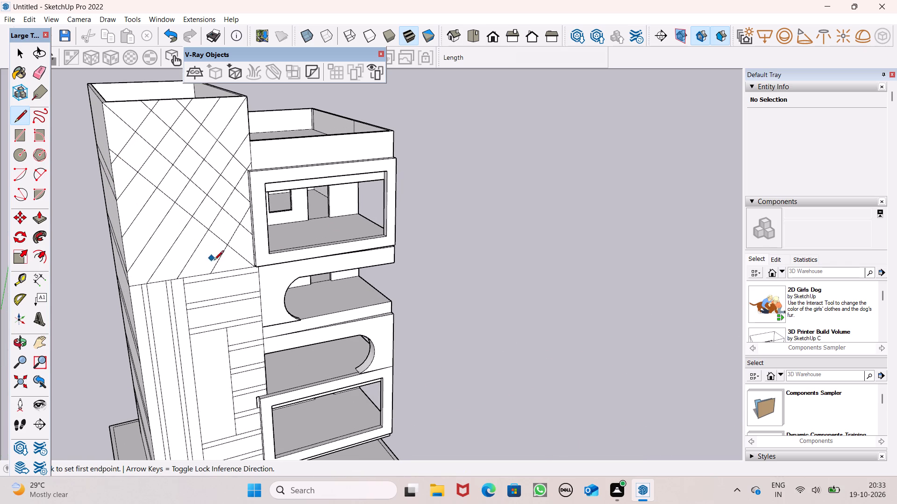
left_click(215, 272)
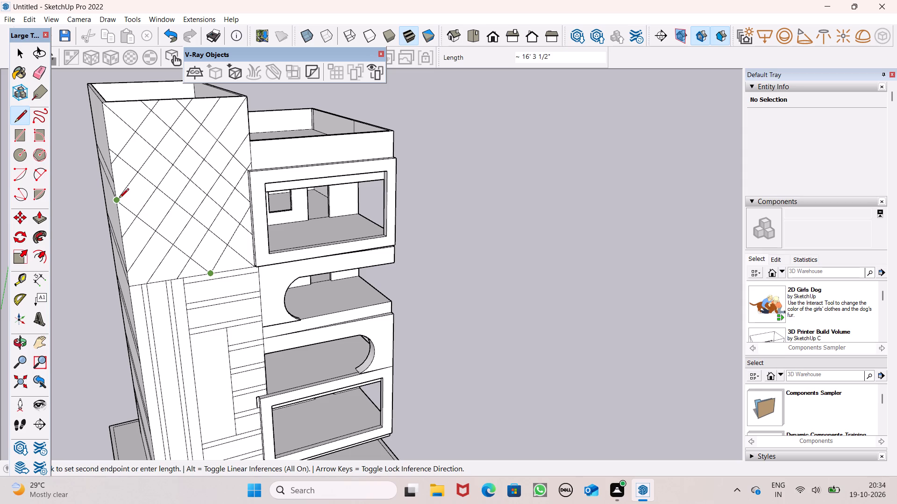
key("space")
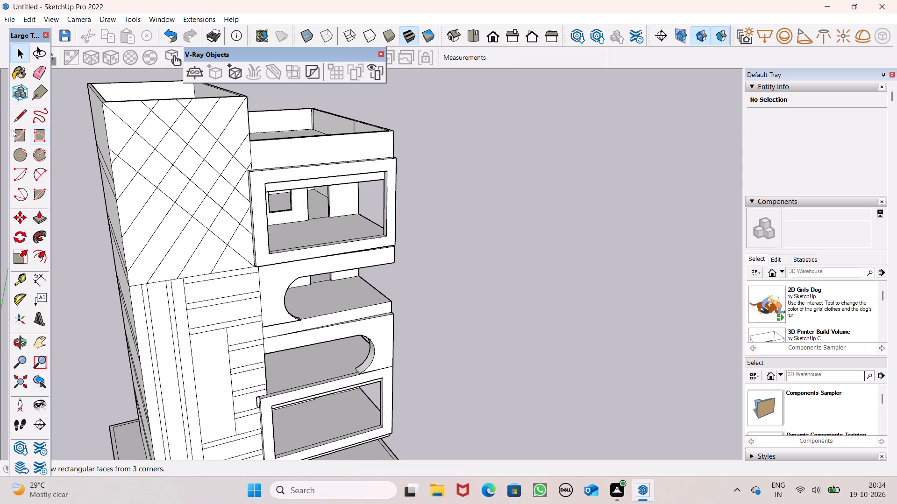
left_click(24, 115)
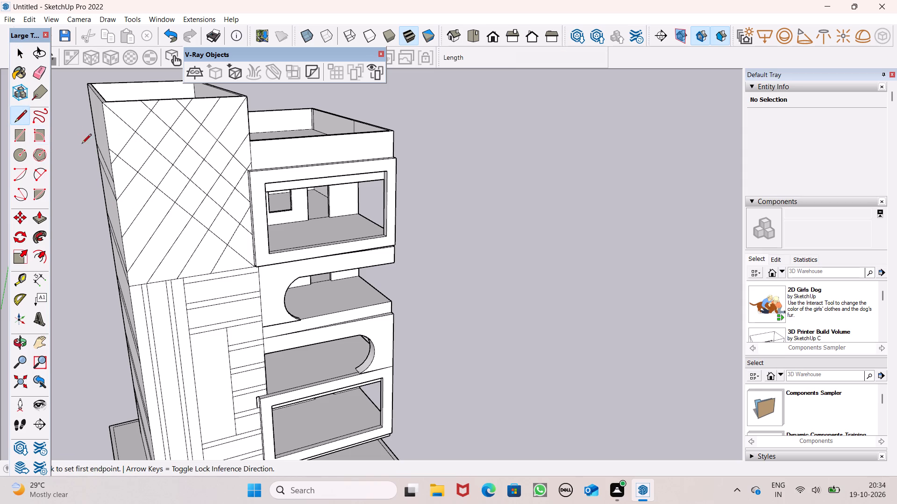
left_click(218, 273)
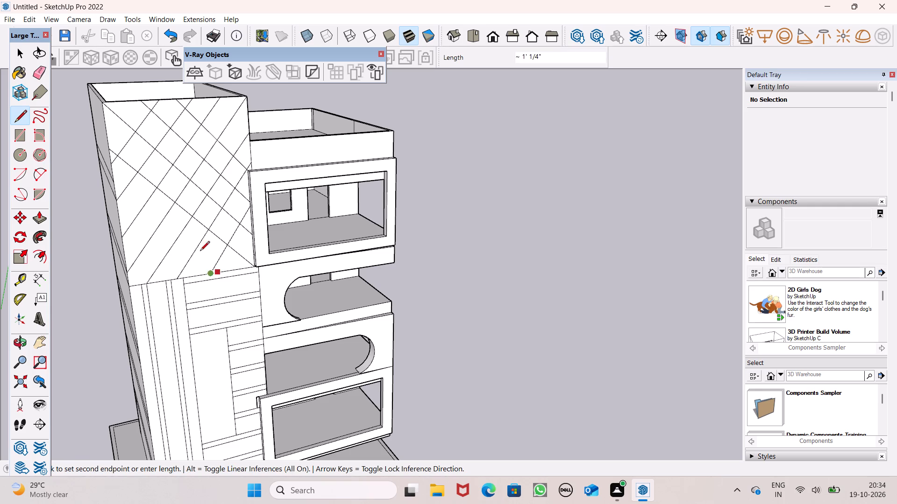
left_click(116, 192)
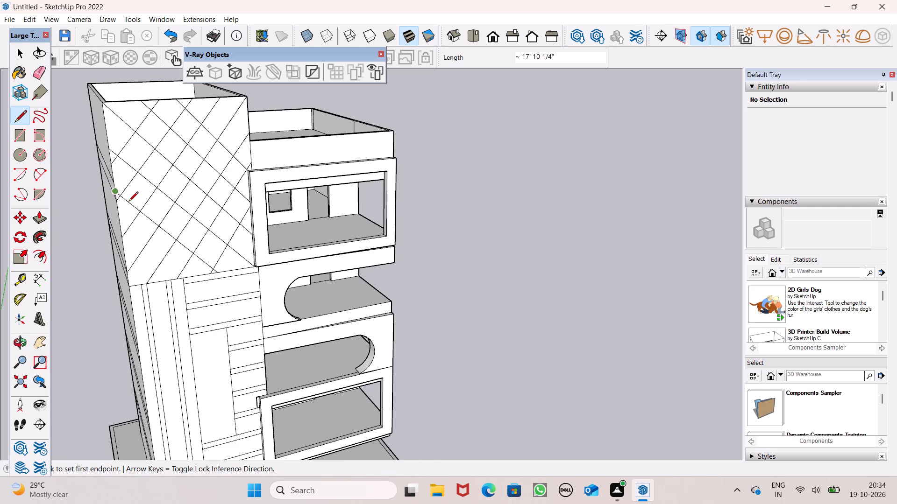
Draw a sixth crossing diagonal about 11' 1" long from further along the lattice's bottom edge to the block's outer edge.
left_click(183, 277)
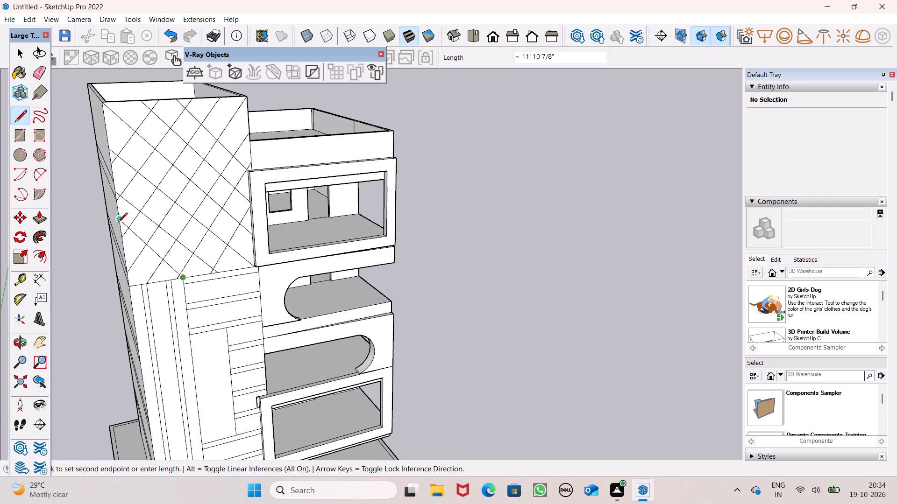
left_click(120, 227)
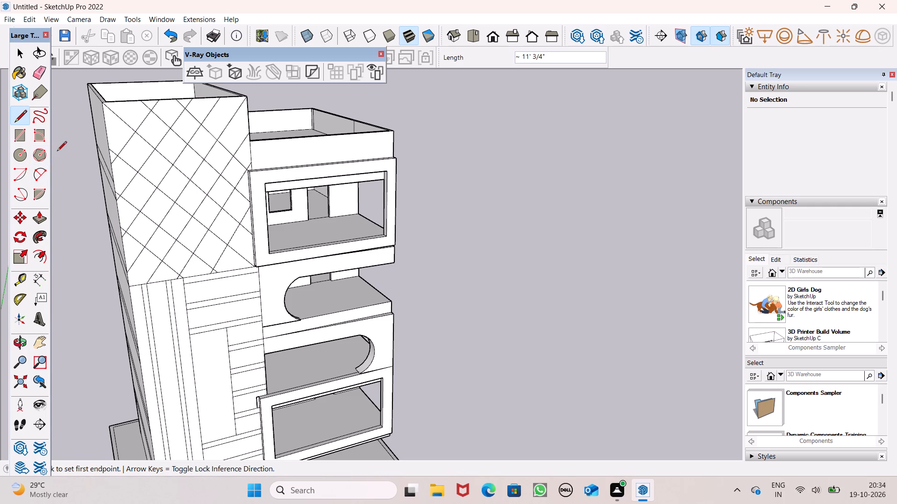
scroll(131, 187, "down", 5)
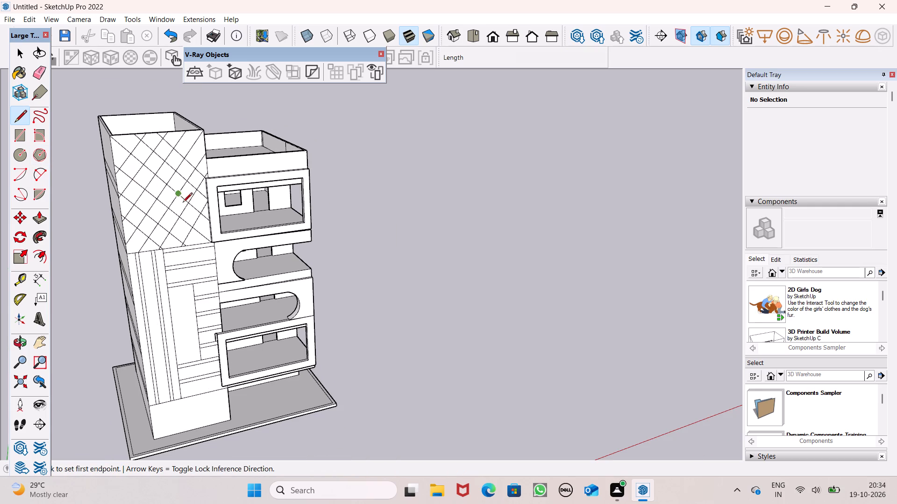
key("space")
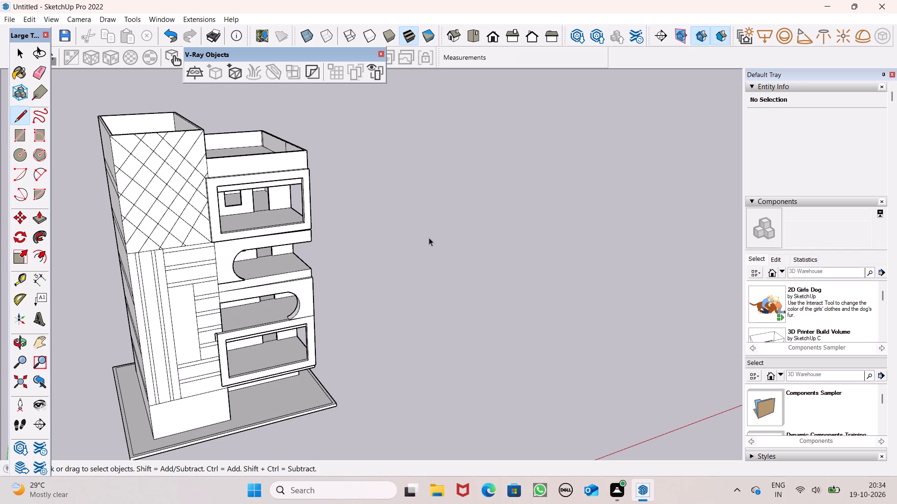
Draw a horizontal line about 7' 2" long across the vertical strips, extending a horizontal strip's edge below the lattice to the block's outer edge.
middle_click_drag(418, 246, 347, 171)
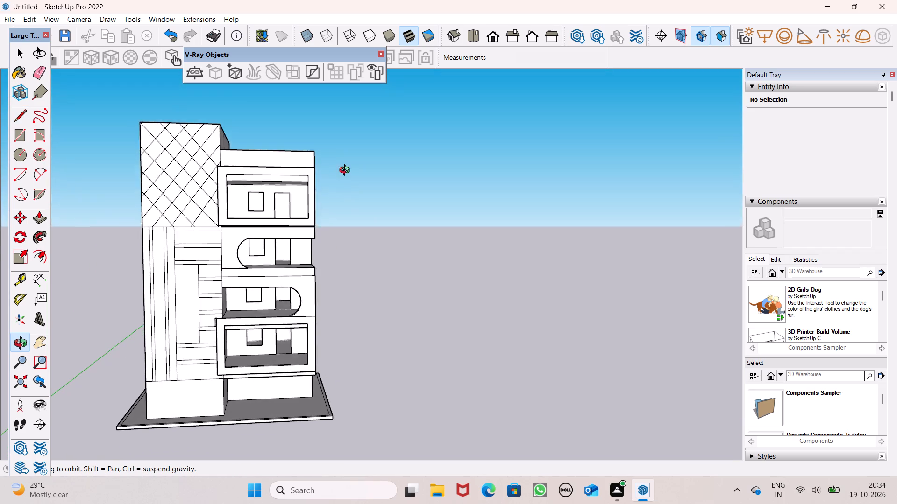
middle_click_drag(347, 171, 337, 160)
scroll(187, 237, "up", 2)
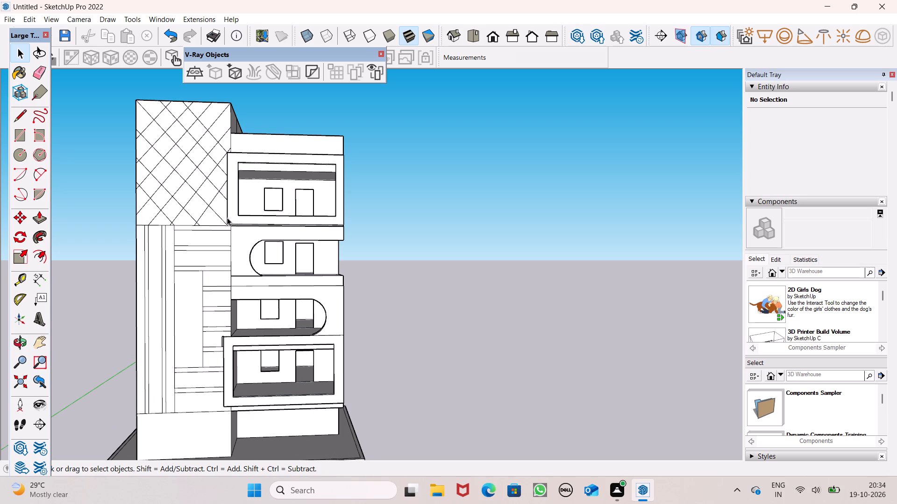
scroll(202, 246, "up", 2)
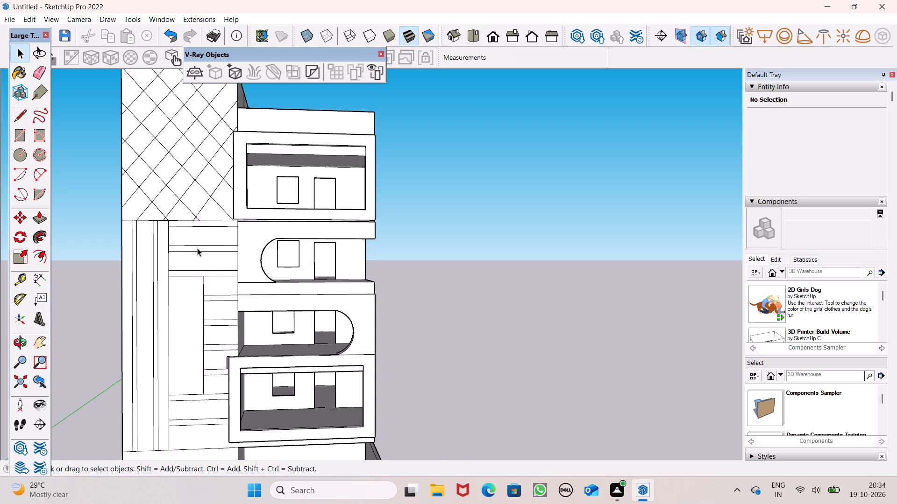
scroll(197, 248, "up", 4)
scroll(230, 254, "down", 4)
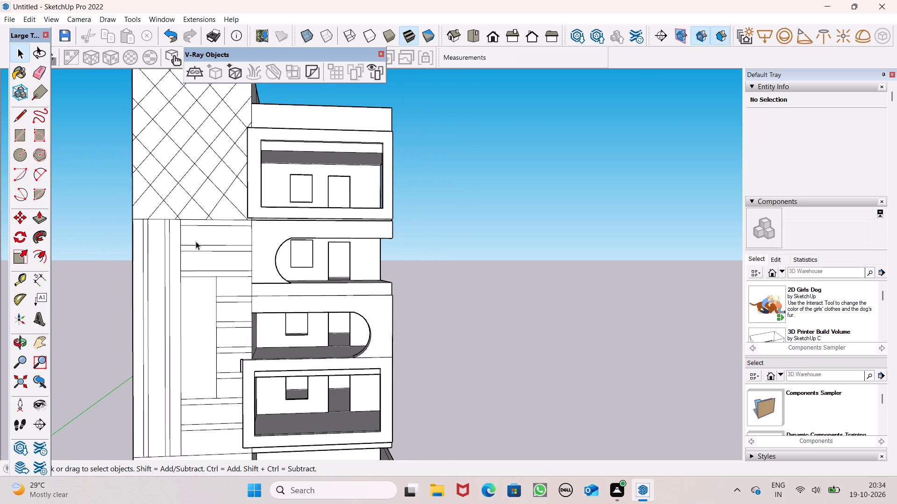
scroll(196, 241, "down", 1)
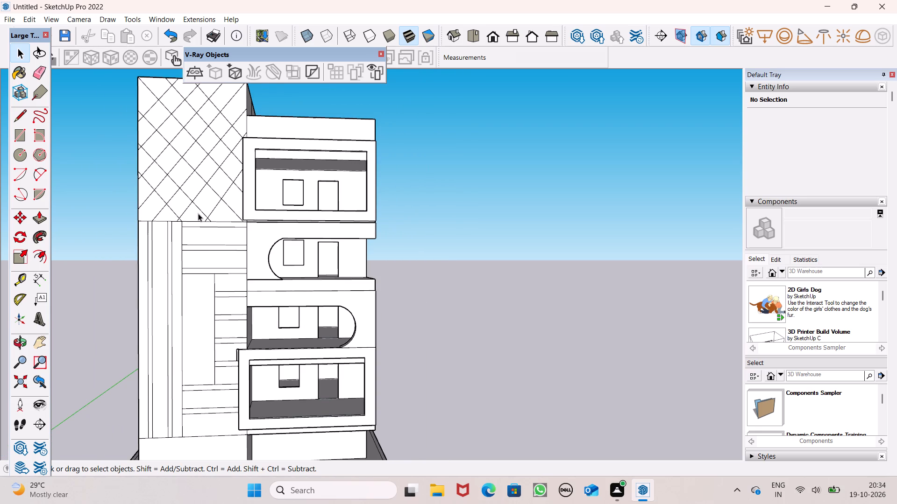
left_click(26, 114)
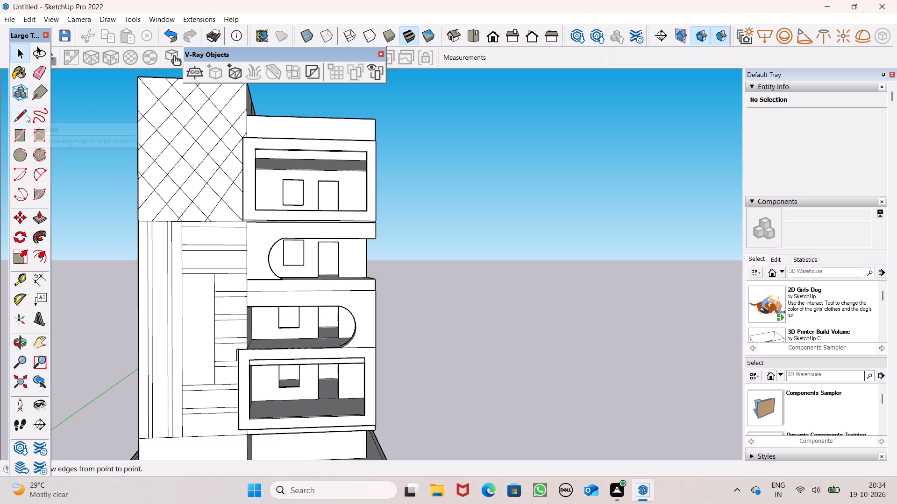
scroll(164, 260, "up", 4)
scroll(195, 224, "up", 2)
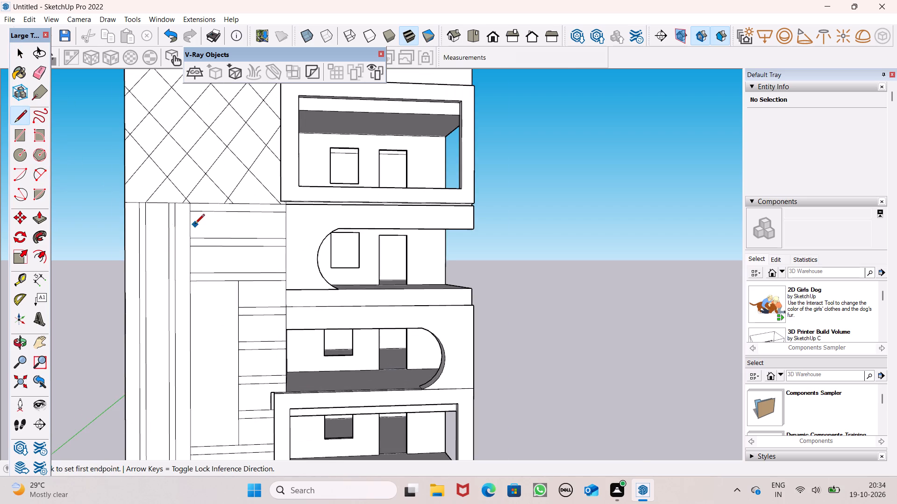
scroll(195, 224, "up", 3)
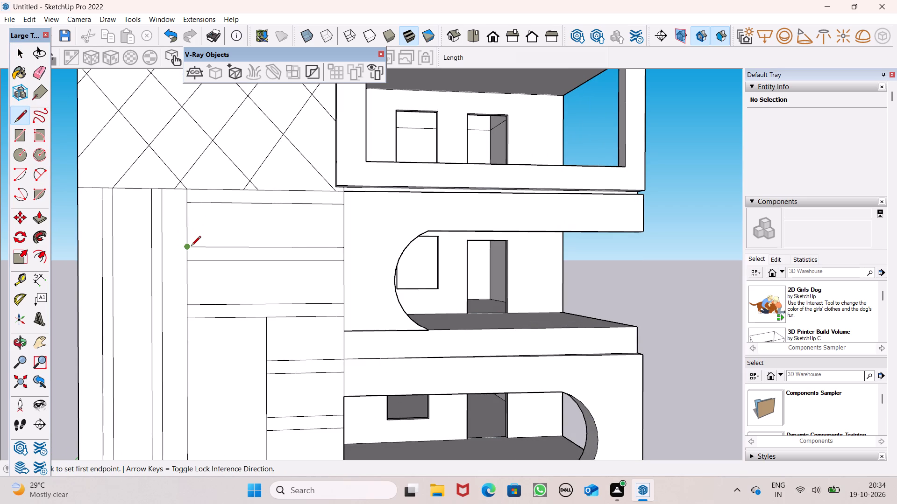
left_click(185, 245)
left_click(77, 249)
Erase the vertical strip edges and the horizontal strip line between the lattice's bottom edge and the new horizontal line, leaving a plain band.
left_click(36, 78)
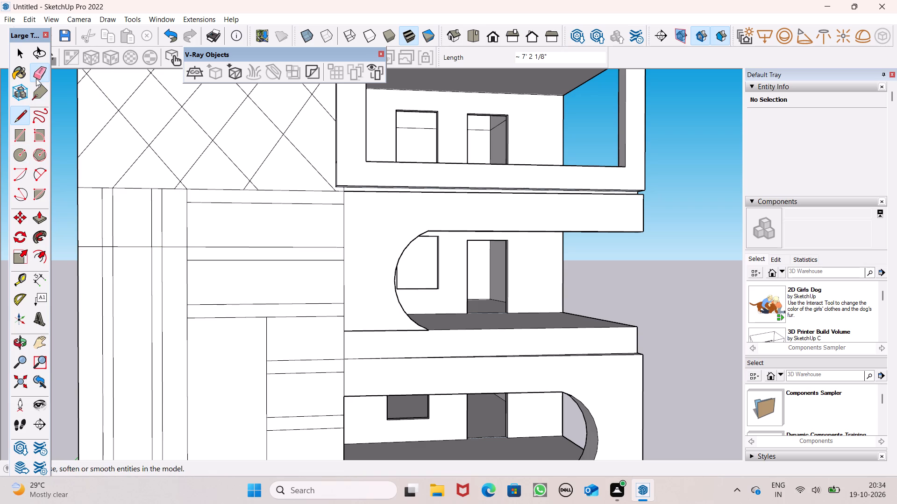
left_click_drag(124, 224, 95, 228)
left_click_drag(154, 220, 173, 218)
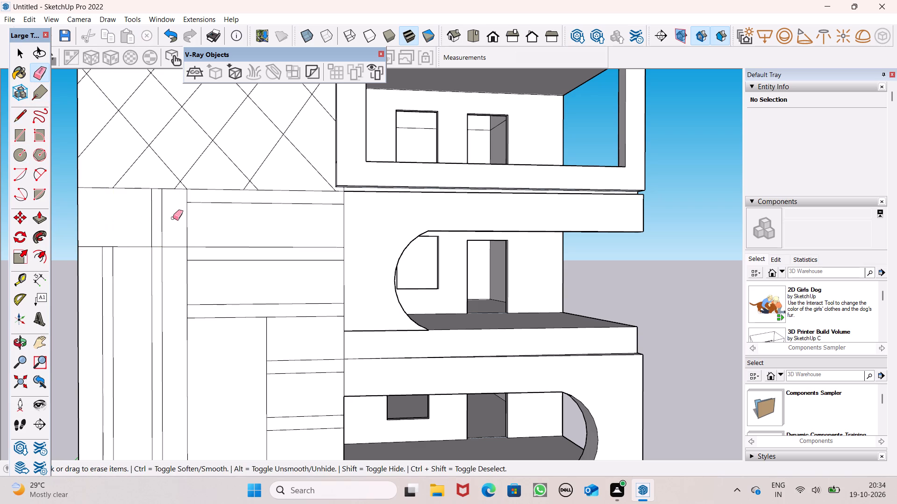
left_click_drag(173, 218, 176, 200)
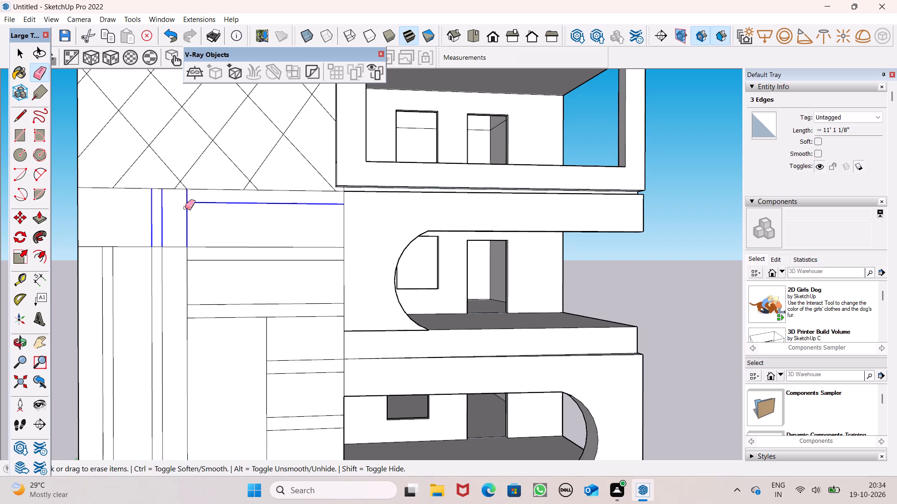
scroll(340, 194, "down", 2)
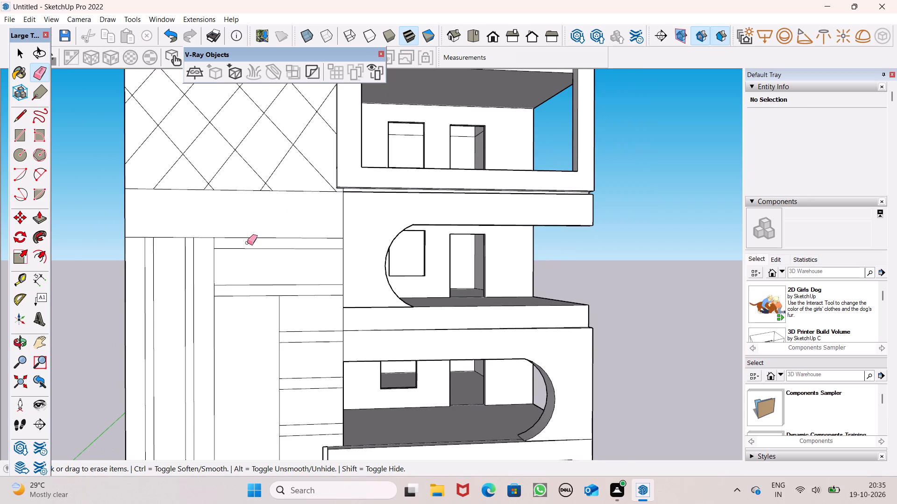
scroll(246, 239, "up", 1)
scroll(379, 169, "down", 2)
scroll(367, 220, "down", 3)
middle_click_drag(374, 277, 363, 298)
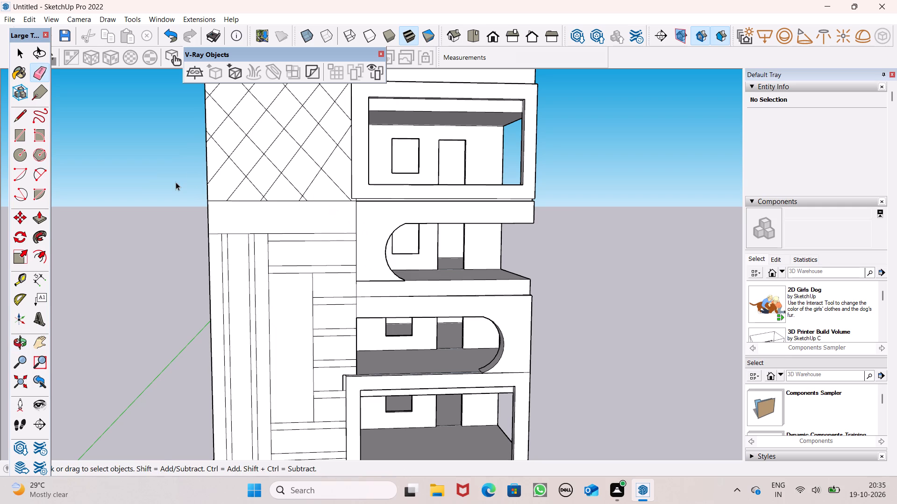
key("space")
Draw a 9" line across the base slab's narrow front border, from the inner border line to the slab's front edge.
scroll(176, 182, "down", 8)
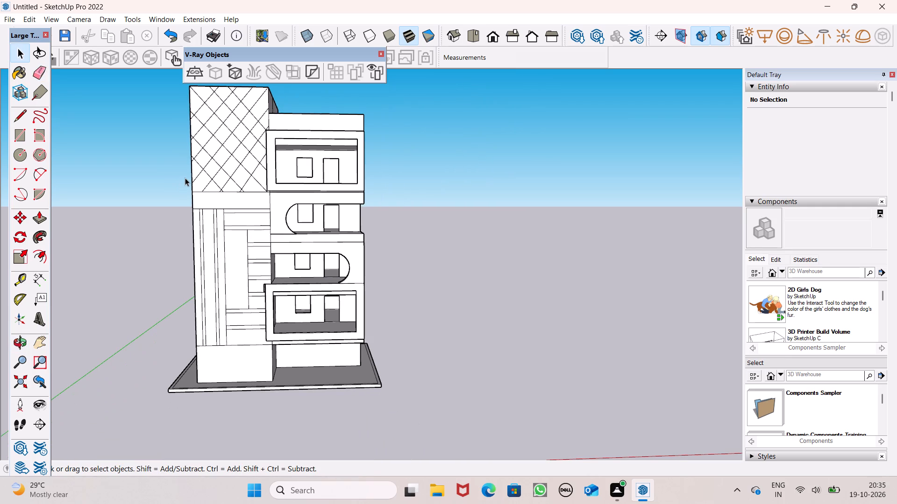
scroll(207, 200, "down", 2)
middle_click_drag(202, 399, 199, 413)
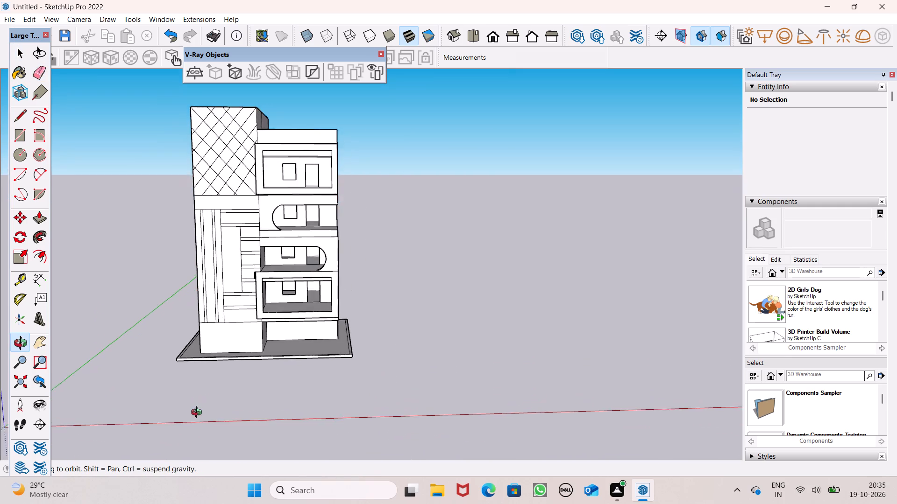
middle_click_drag(199, 413, 258, 437)
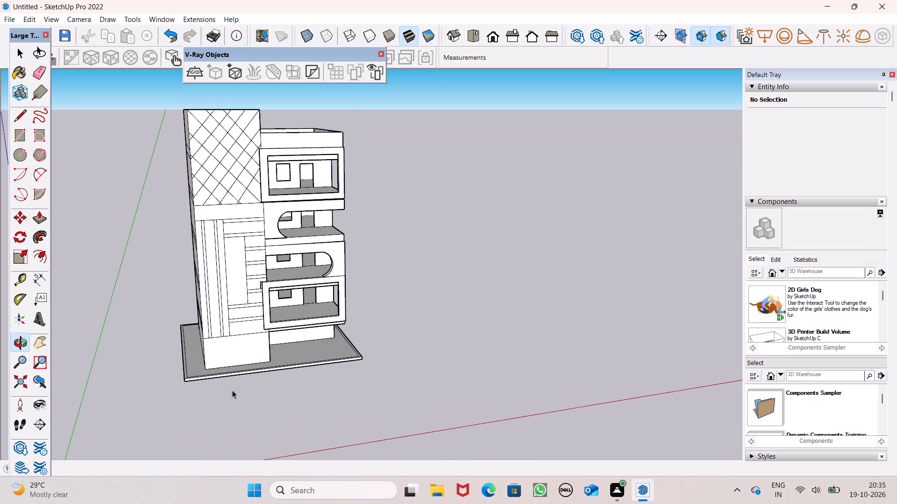
scroll(228, 371, "up", 5)
scroll(249, 370, "down", 1)
middle_click_drag(286, 384, 230, 406)
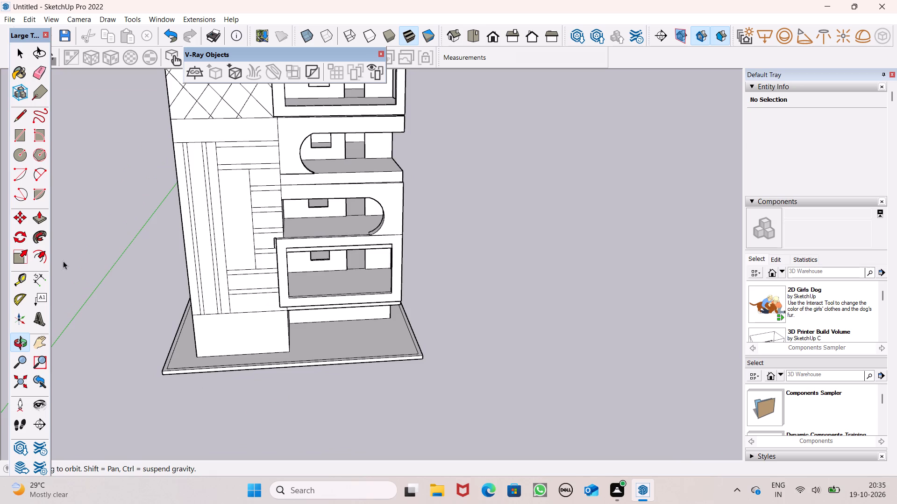
left_click(20, 122)
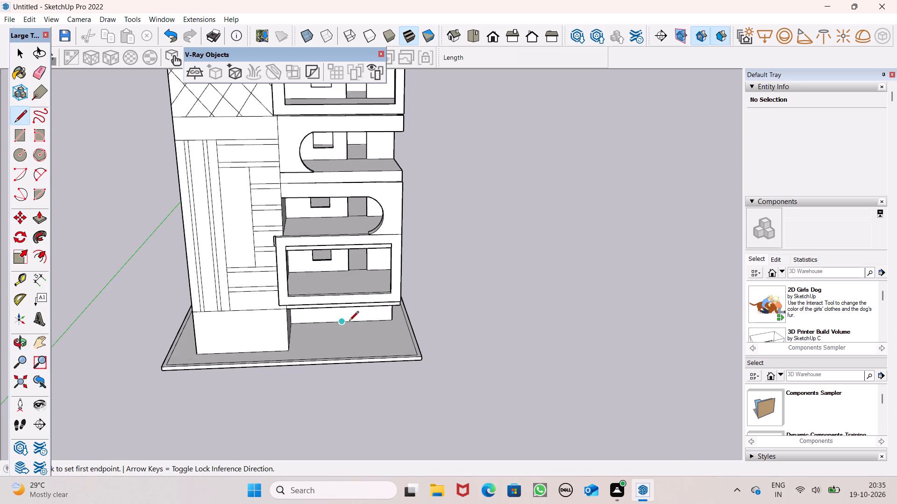
scroll(372, 337, "up", 1)
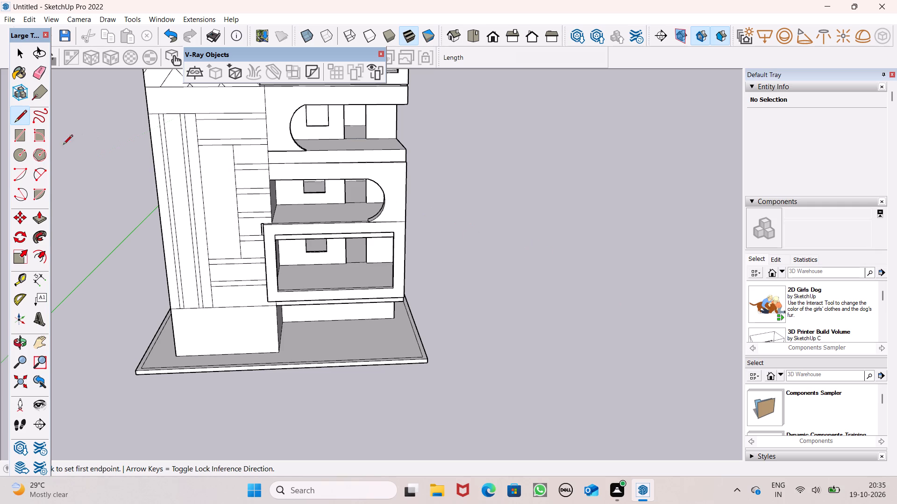
scroll(225, 179, "up", 3)
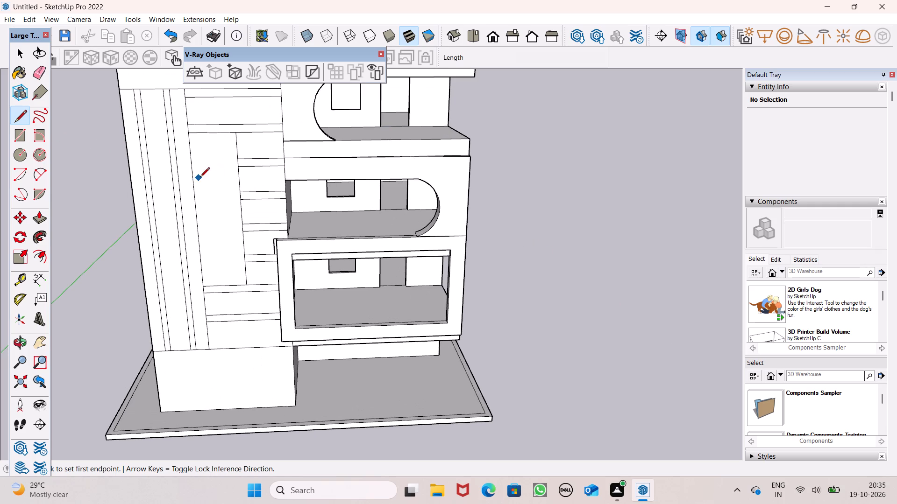
scroll(408, 432, "up", 3)
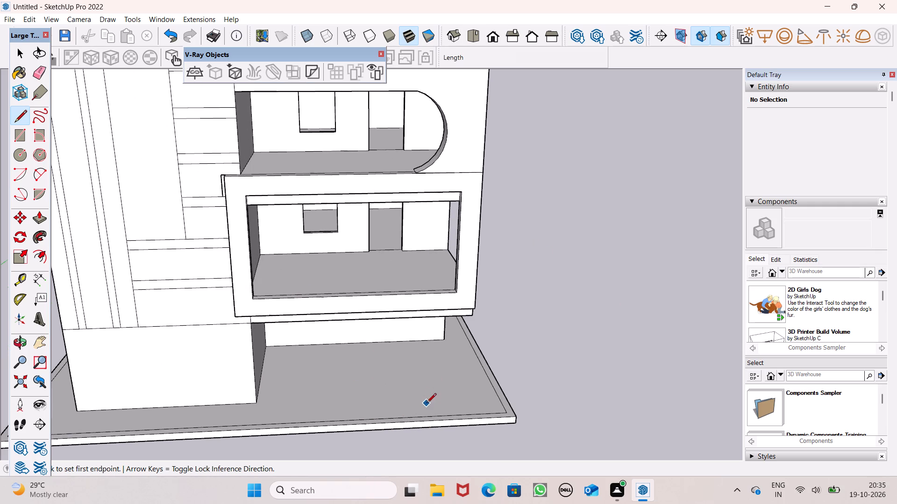
left_click(387, 418)
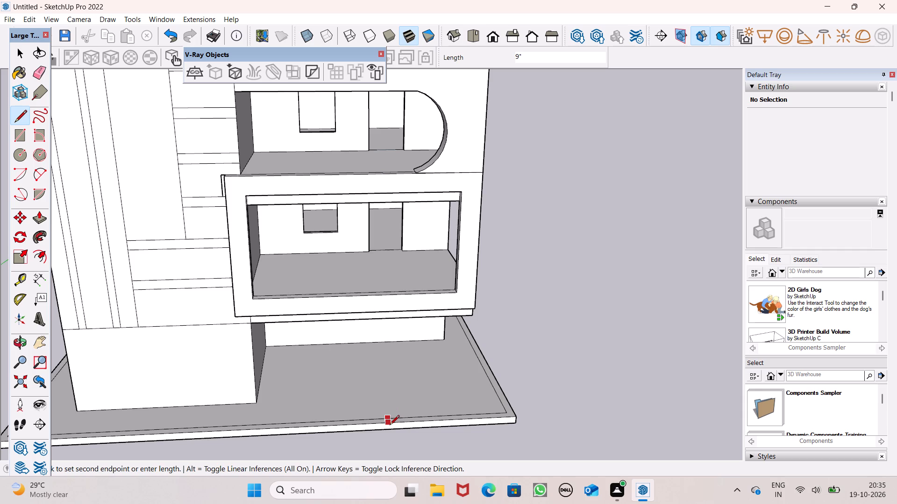
left_click(390, 426)
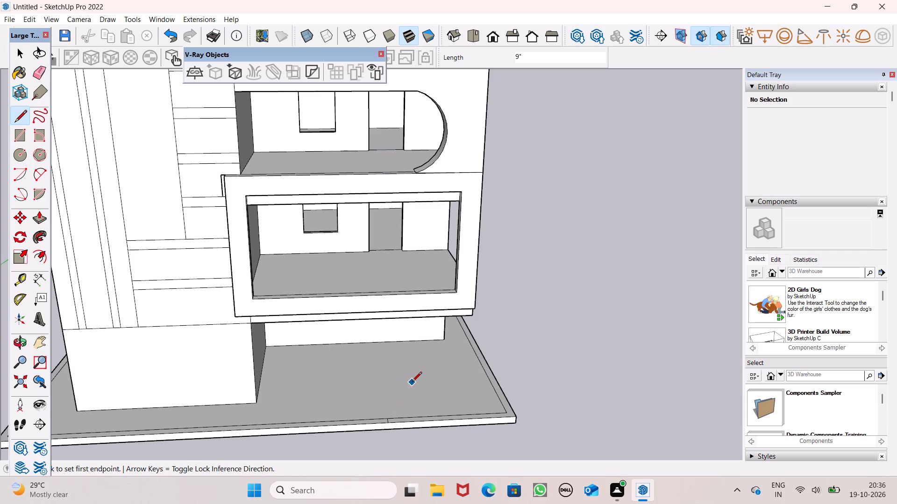
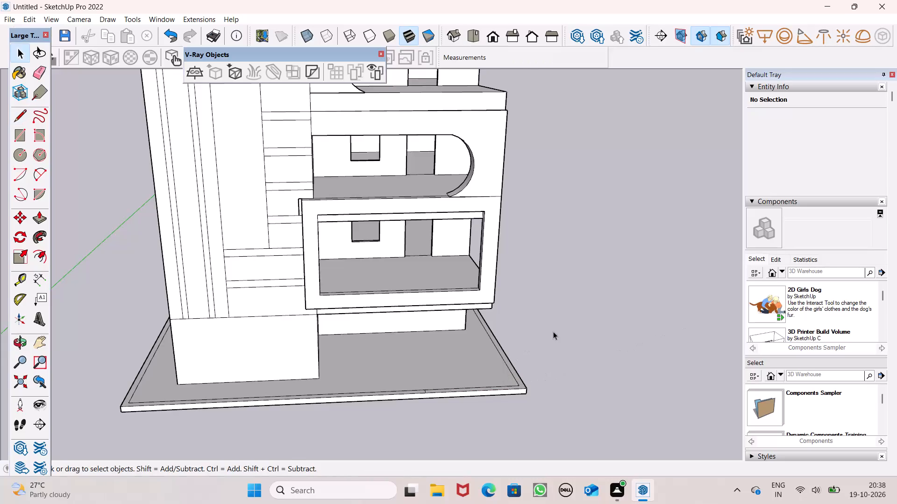
Undo the last 9" line drawn across the base slab's front border.
scroll(561, 328, "down", 5)
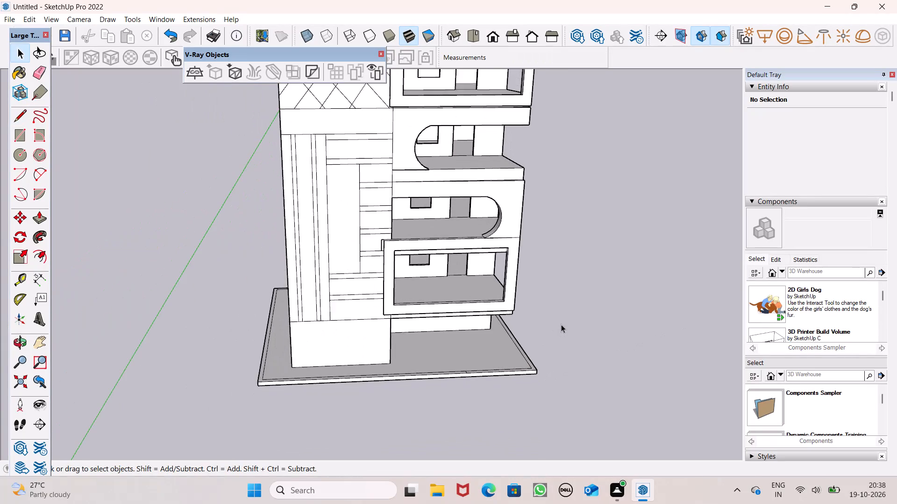
scroll(561, 324, "down", 7)
scroll(466, 367, "up", 1)
middle_click_drag(461, 370, 452, 328)
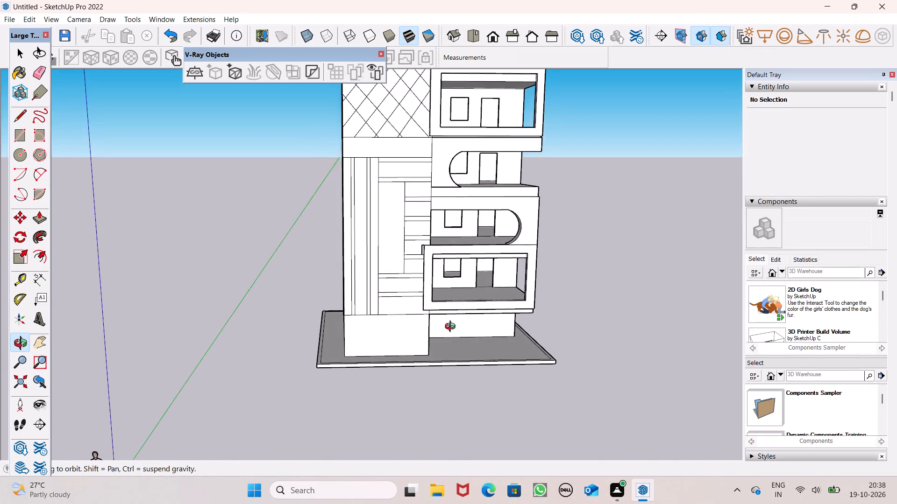
middle_click_drag(452, 328, 415, 298)
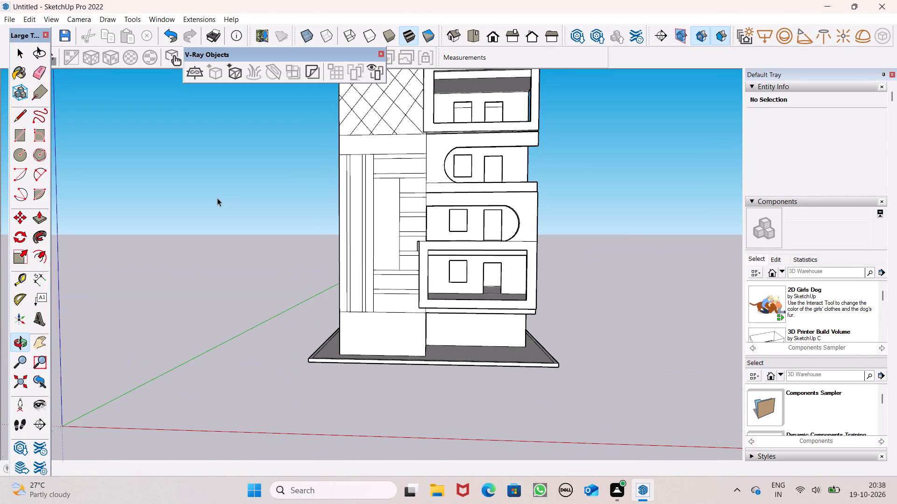
scroll(513, 442, "up", 1)
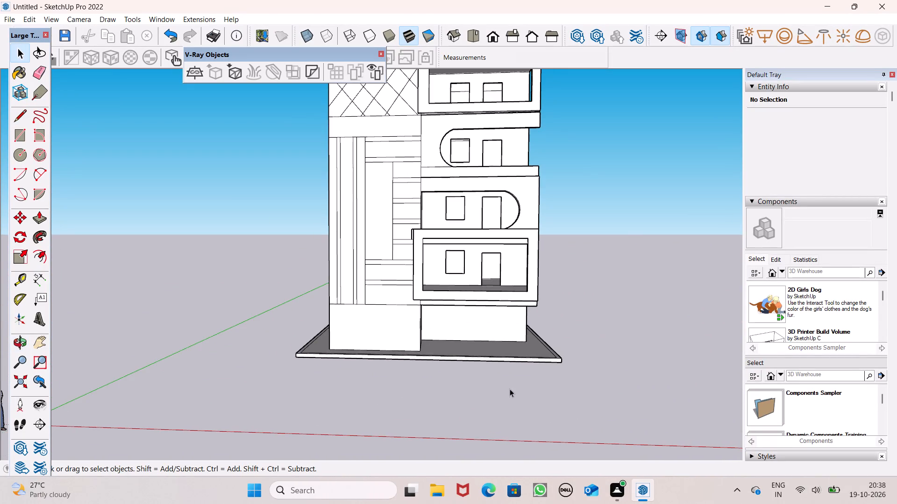
scroll(510, 367, "up", 1)
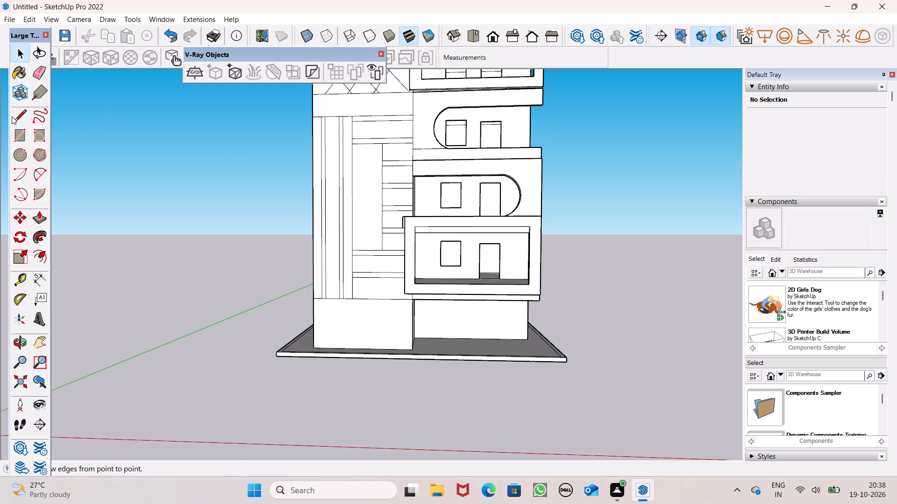
left_click(17, 116)
scroll(429, 184, "down", 2)
middle_click_drag(478, 261, 482, 334)
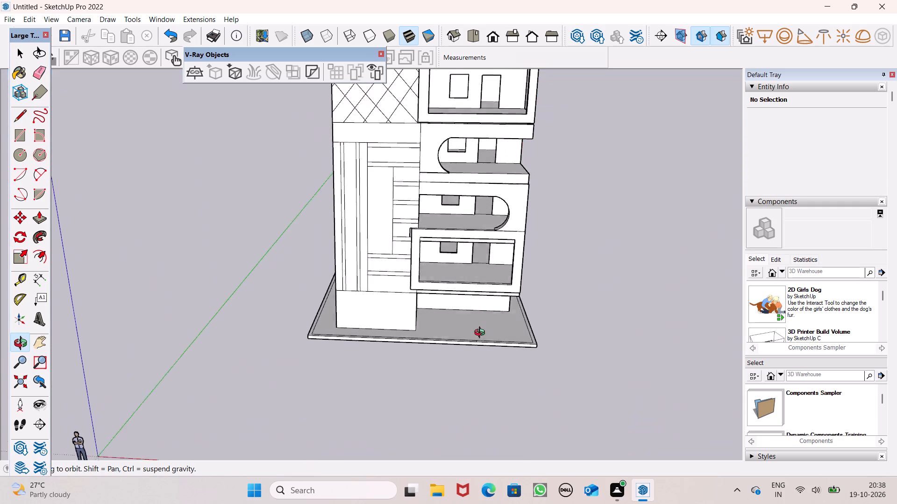
middle_click_drag(482, 334, 488, 336)
scroll(488, 346, "up", 5)
scroll(477, 289, "down", 1)
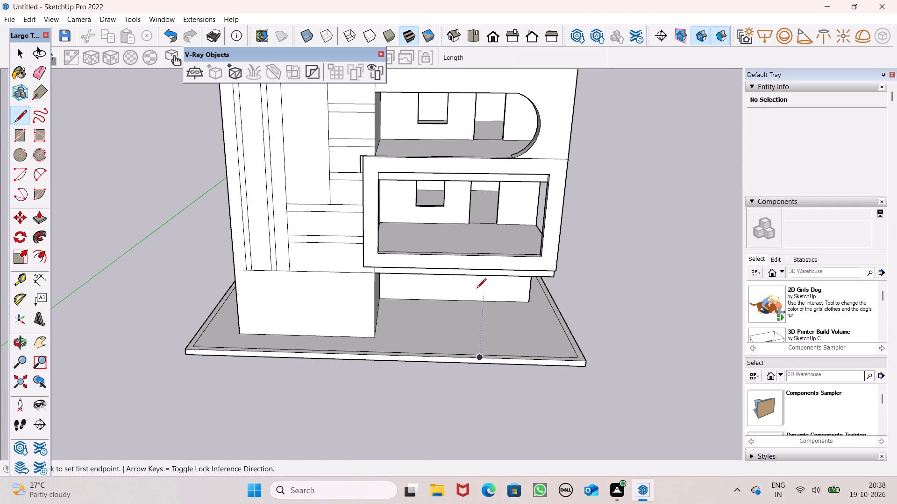
scroll(450, 301, "down", 3)
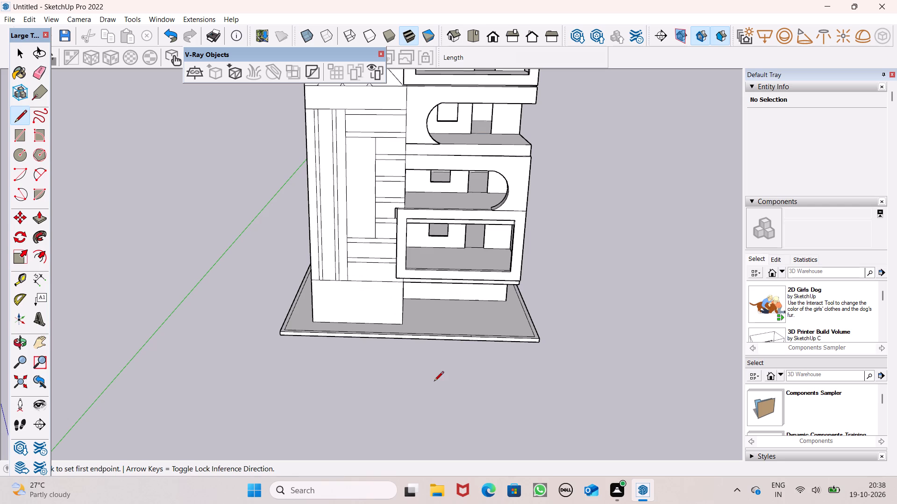
middle_click_drag(433, 385, 463, 460)
scroll(463, 463, "up", 1)
scroll(465, 379, "up", 4)
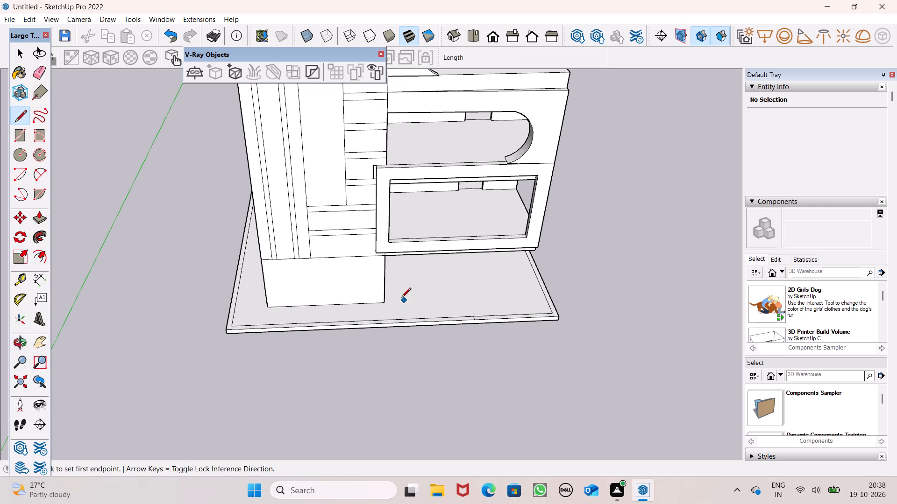
key("ctrl+z")
Draw two 9" lines across the base slab's front border, one near the end away from the side block, one just past the block's inner corner.
scroll(488, 337, "up", 3)
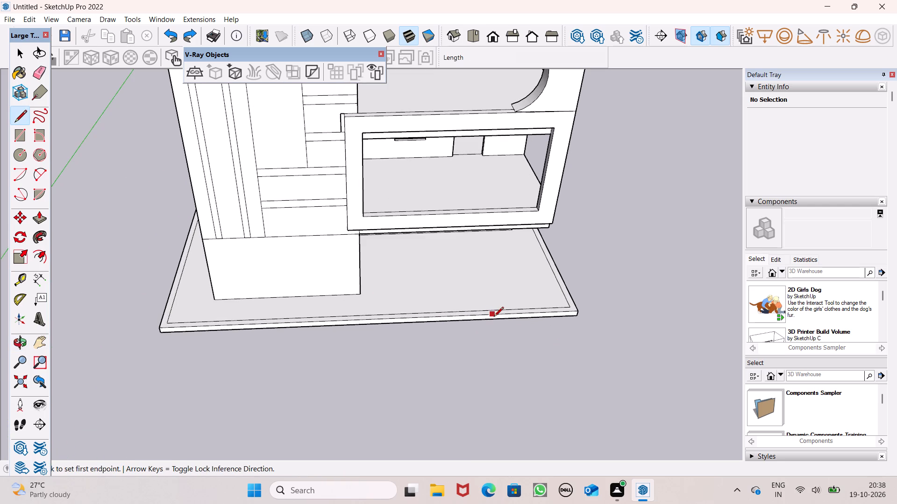
scroll(493, 317, "up", 5)
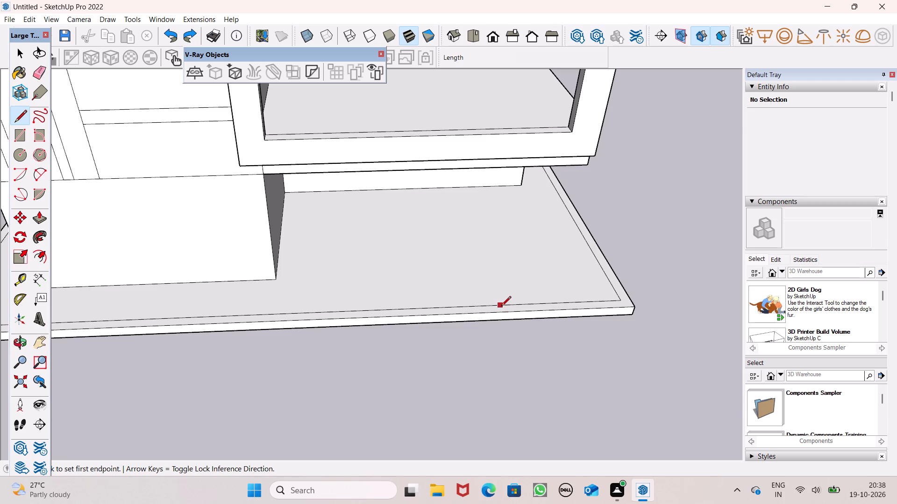
left_click(501, 307)
left_click(504, 315)
scroll(547, 289, "down", 5)
scroll(407, 282, "down", 1)
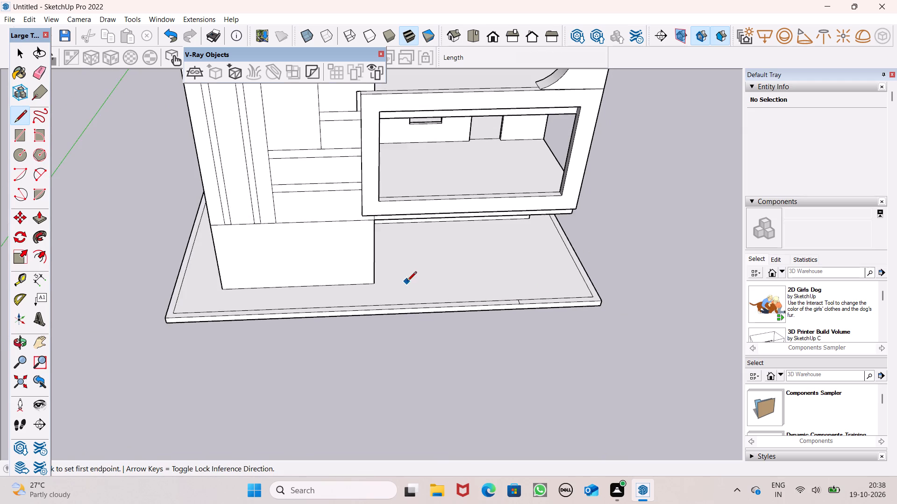
middle_click_drag(409, 313, 398, 345)
scroll(394, 335, "up", 4)
scroll(380, 292, "up", 3)
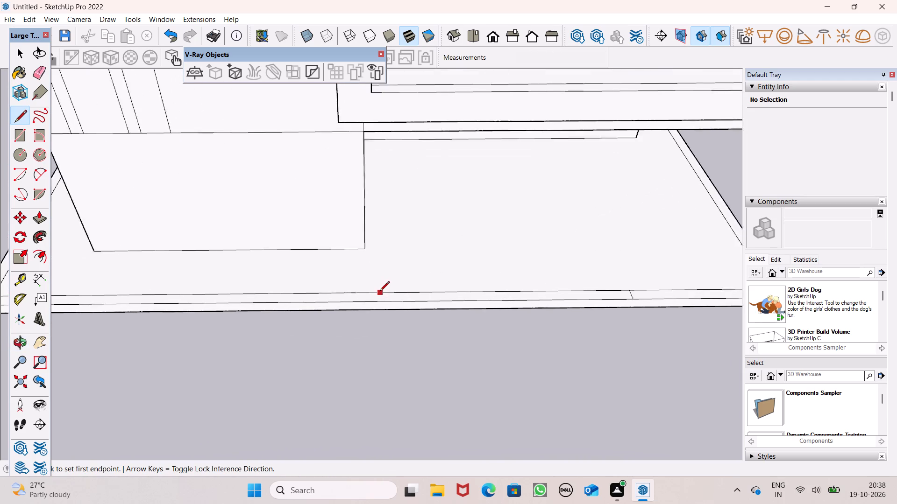
scroll(380, 292, "up", 1)
left_click(379, 293)
left_click(378, 307)
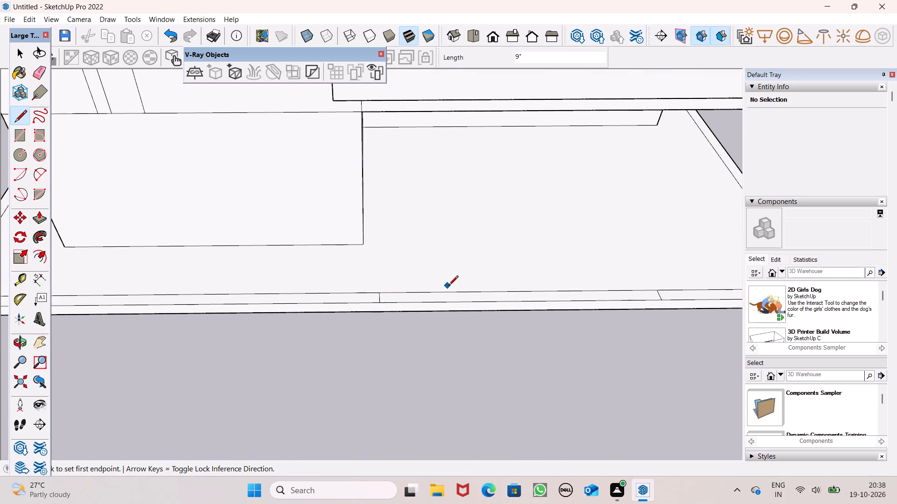
Draw two more 9" lines across the front border, one in front of the side block and one near the slab's corner beside it.
scroll(454, 297, "down", 12)
scroll(351, 296, "up", 3)
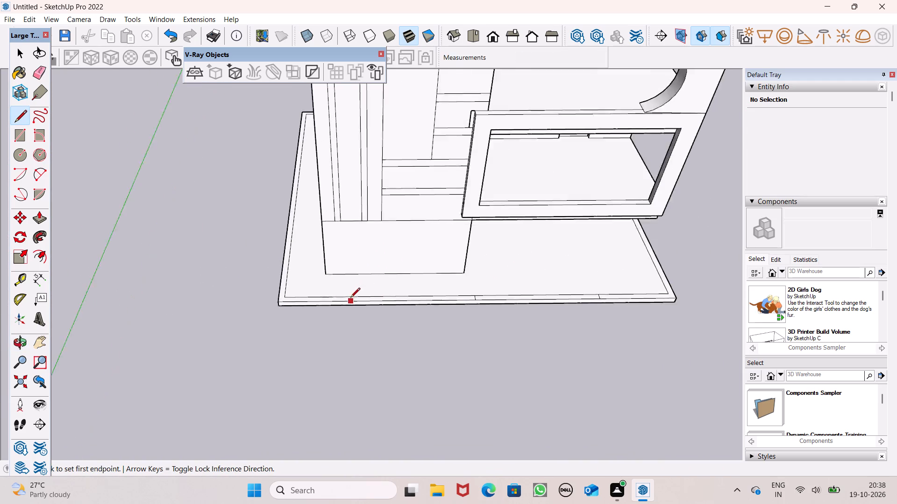
scroll(350, 298, "up", 1)
scroll(422, 303, "up", 3)
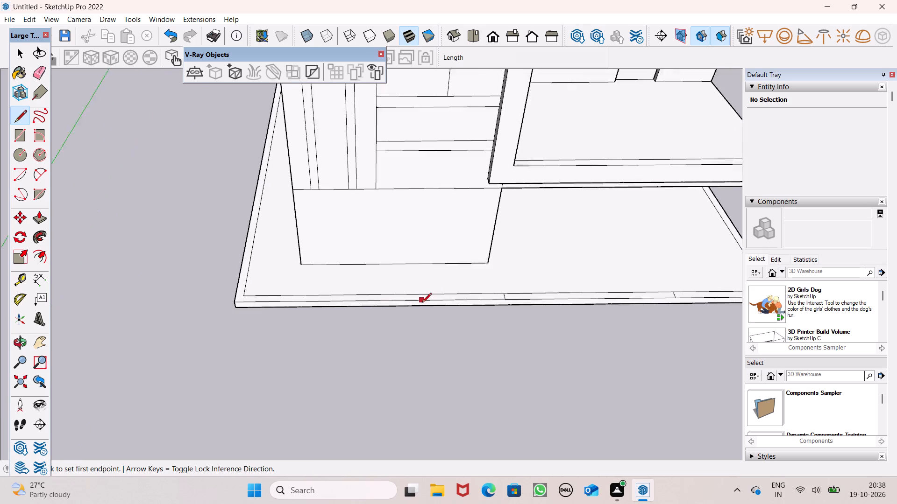
scroll(422, 303, "up", 2)
left_click(435, 293)
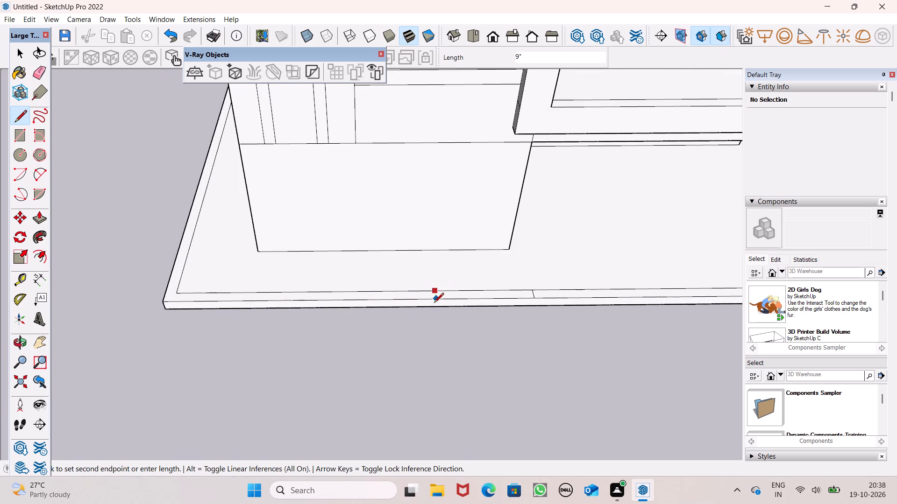
left_click(434, 303)
scroll(444, 287, "down", 3)
scroll(402, 281, "down", 5)
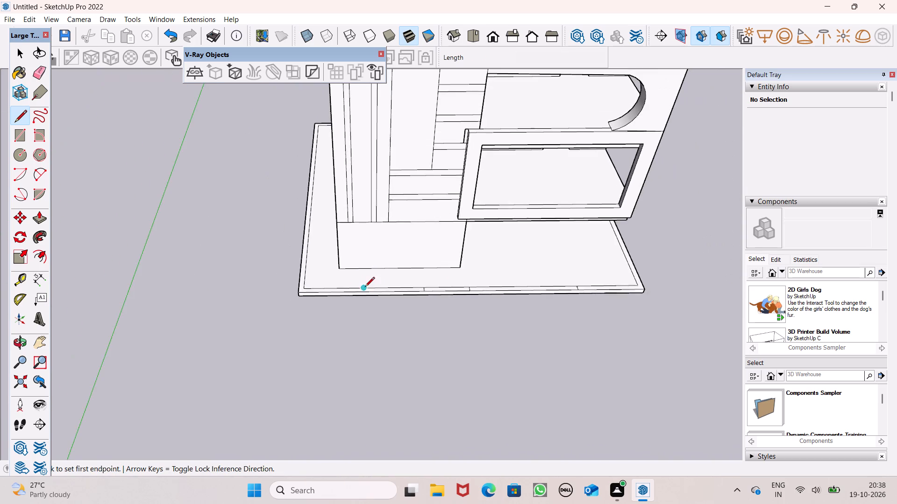
scroll(363, 290, "up", 5)
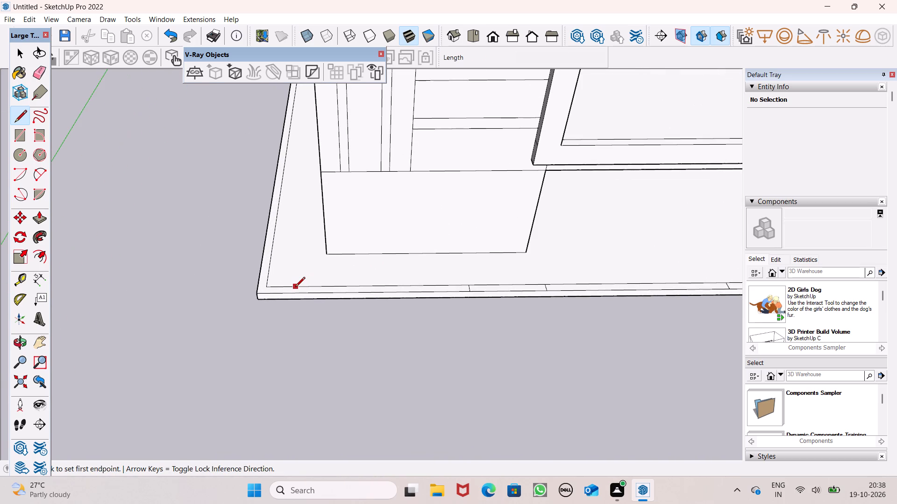
left_click(299, 285)
left_click(294, 292)
scroll(273, 269, "down", 4)
scroll(407, 307, "down", 4)
key("space")
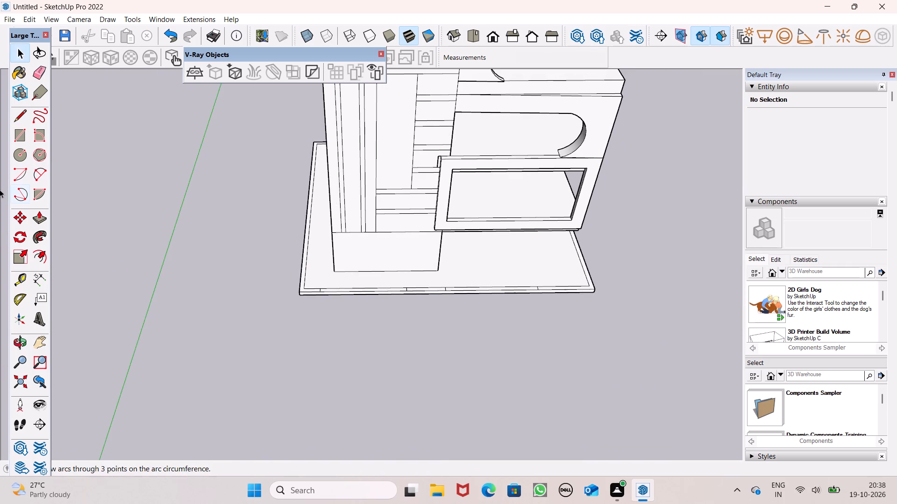
Push/Pull the border face running around the base slab's sides and front corners up 6' as a boundary wall.
left_click(38, 218)
scroll(291, 278, "up", 4)
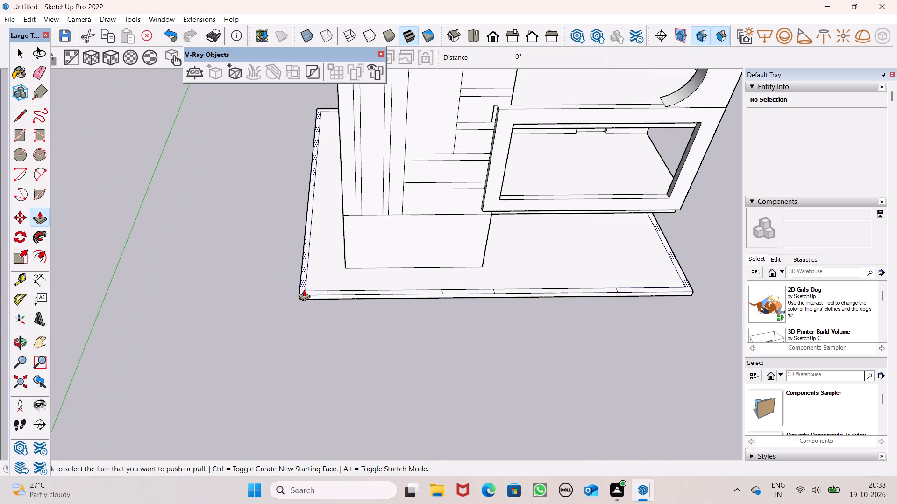
left_click_drag(304, 289, 301, 242)
type("6'")
key("Return")
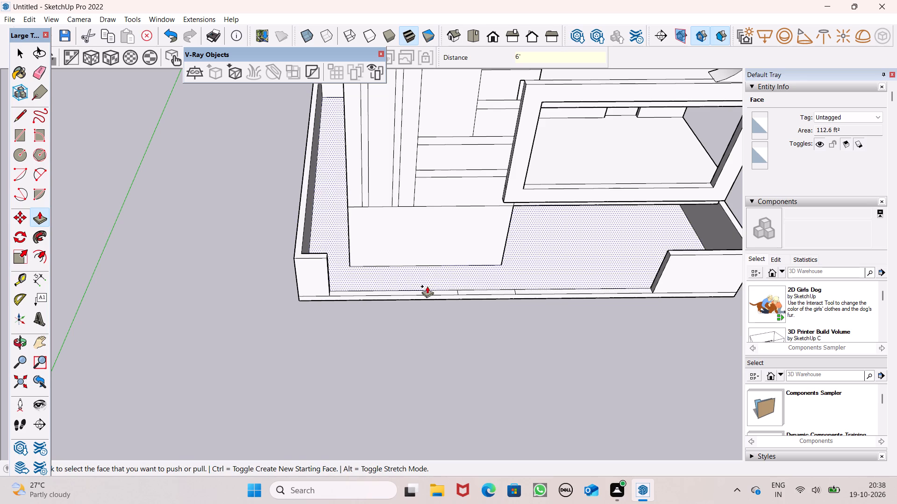
Raise the two front border segments on the side block's side to the 6' wall height, keeping the segment beyond them as an opening.
left_click_drag(477, 292, 439, 261)
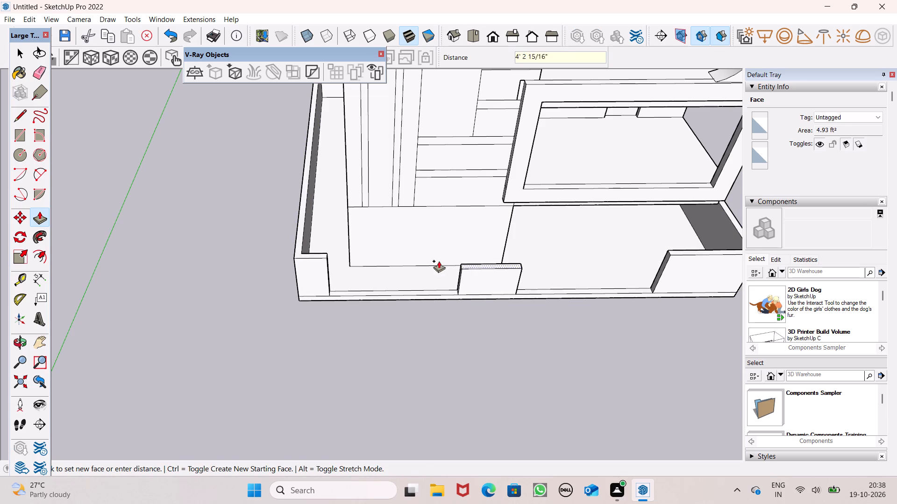
left_click_drag(439, 261, 340, 253)
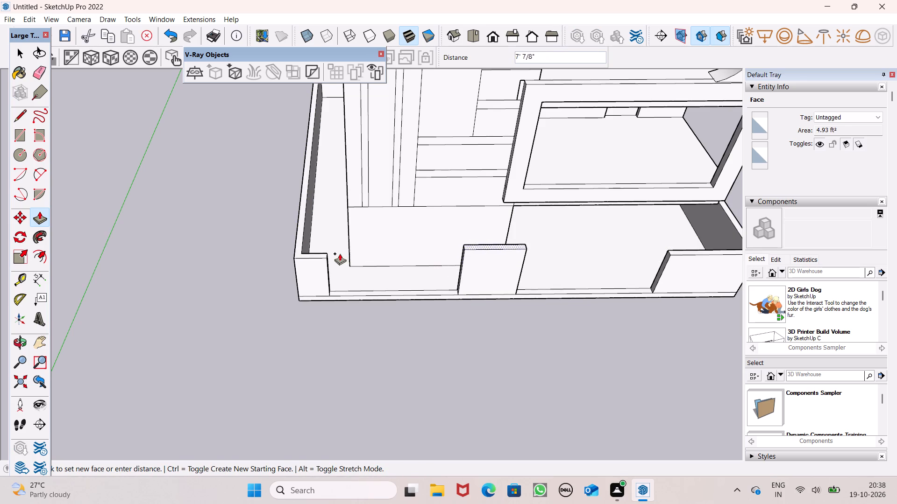
left_click_drag(340, 253, 321, 254)
left_click_drag(367, 293, 365, 283)
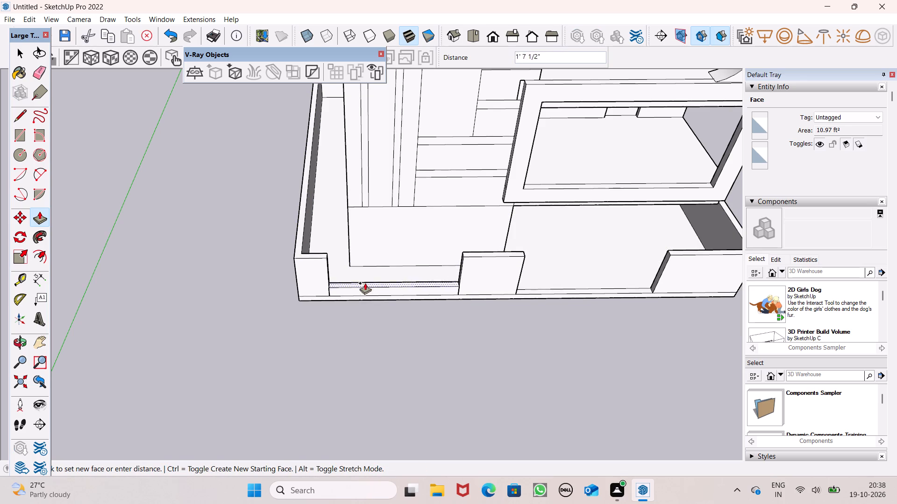
left_click_drag(365, 283, 320, 256)
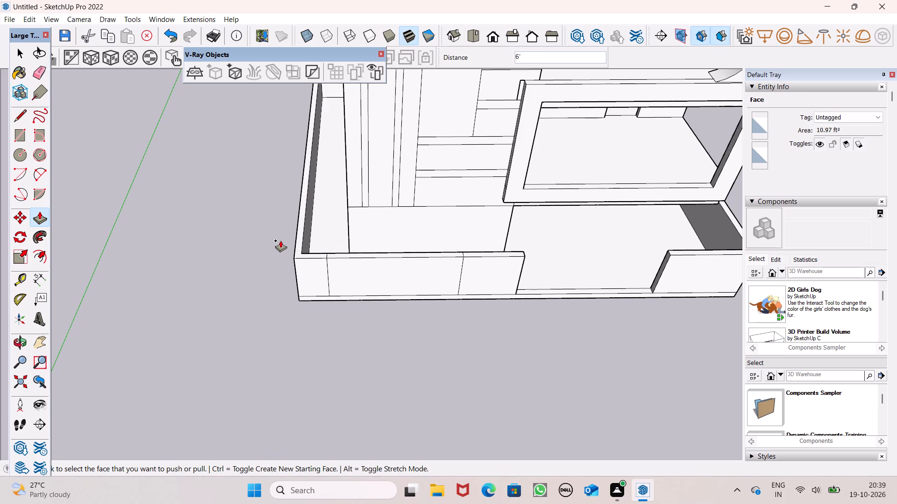
scroll(280, 240, "down", 2)
middle_click_drag(313, 324, 334, 189)
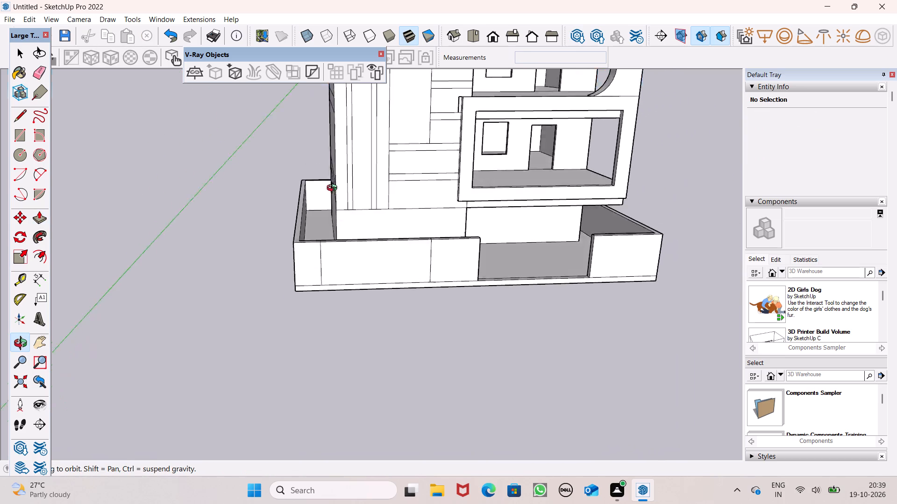
middle_click_drag(334, 189, 337, 151)
key("space")
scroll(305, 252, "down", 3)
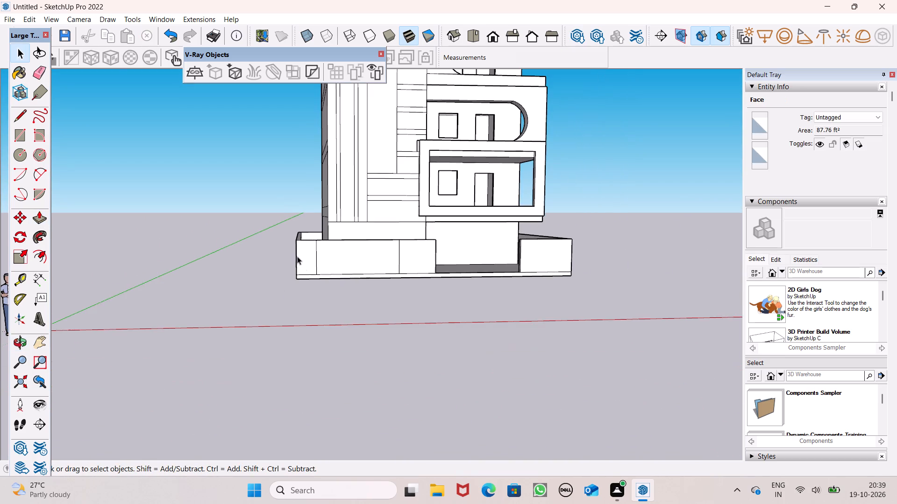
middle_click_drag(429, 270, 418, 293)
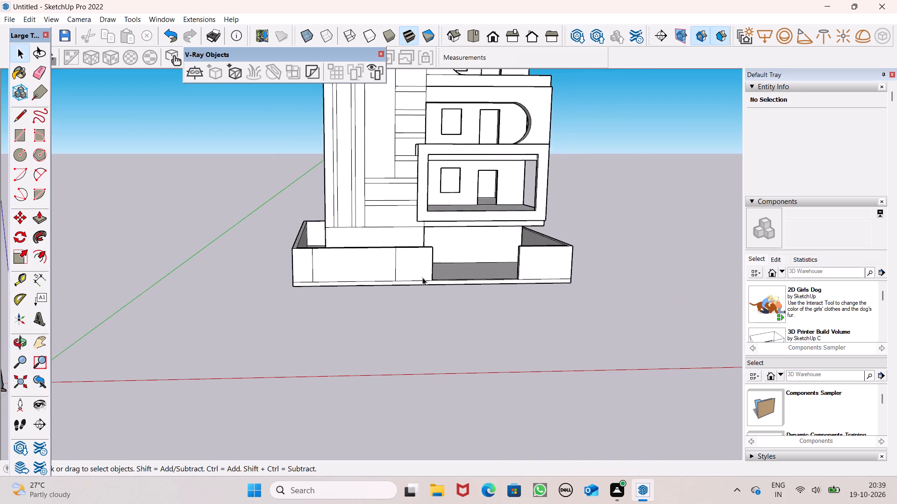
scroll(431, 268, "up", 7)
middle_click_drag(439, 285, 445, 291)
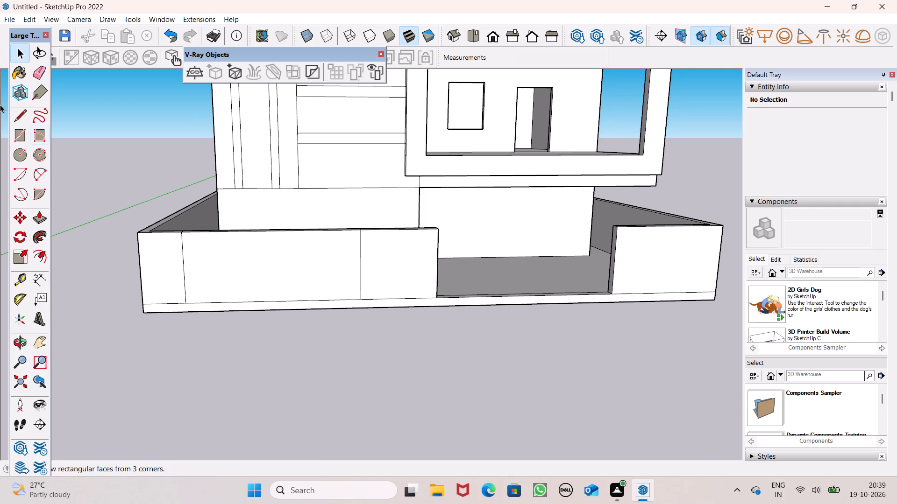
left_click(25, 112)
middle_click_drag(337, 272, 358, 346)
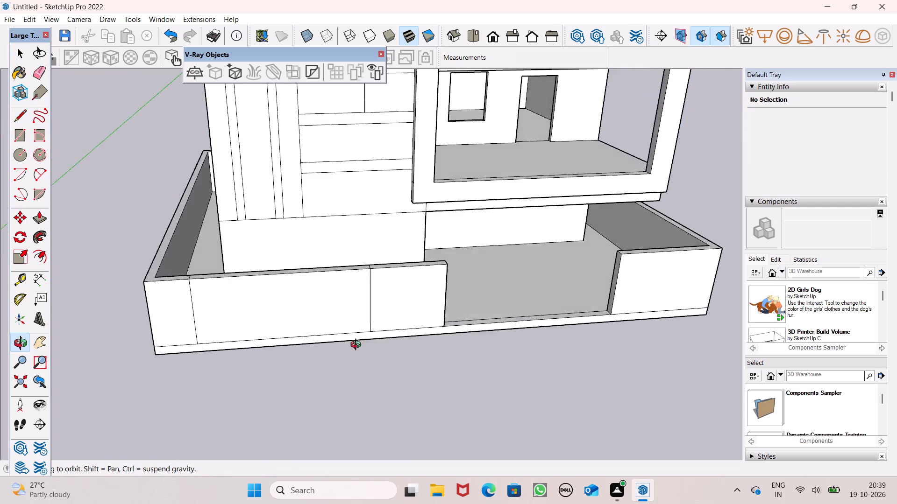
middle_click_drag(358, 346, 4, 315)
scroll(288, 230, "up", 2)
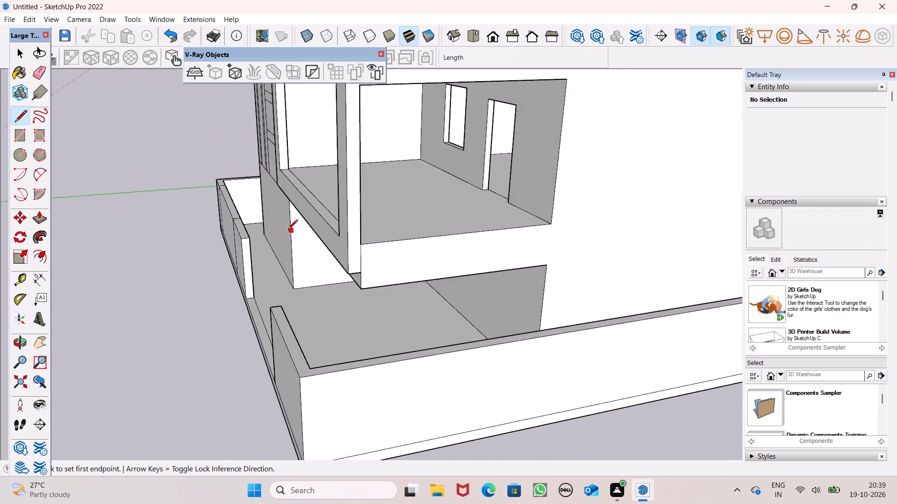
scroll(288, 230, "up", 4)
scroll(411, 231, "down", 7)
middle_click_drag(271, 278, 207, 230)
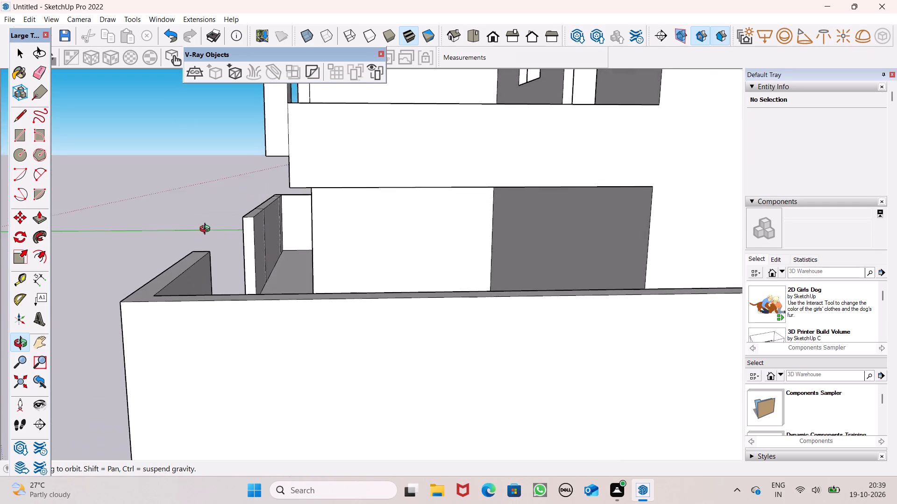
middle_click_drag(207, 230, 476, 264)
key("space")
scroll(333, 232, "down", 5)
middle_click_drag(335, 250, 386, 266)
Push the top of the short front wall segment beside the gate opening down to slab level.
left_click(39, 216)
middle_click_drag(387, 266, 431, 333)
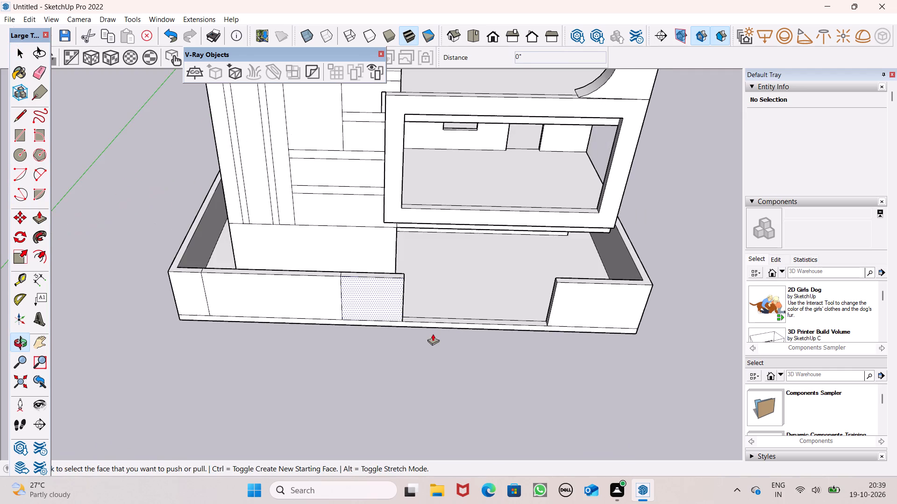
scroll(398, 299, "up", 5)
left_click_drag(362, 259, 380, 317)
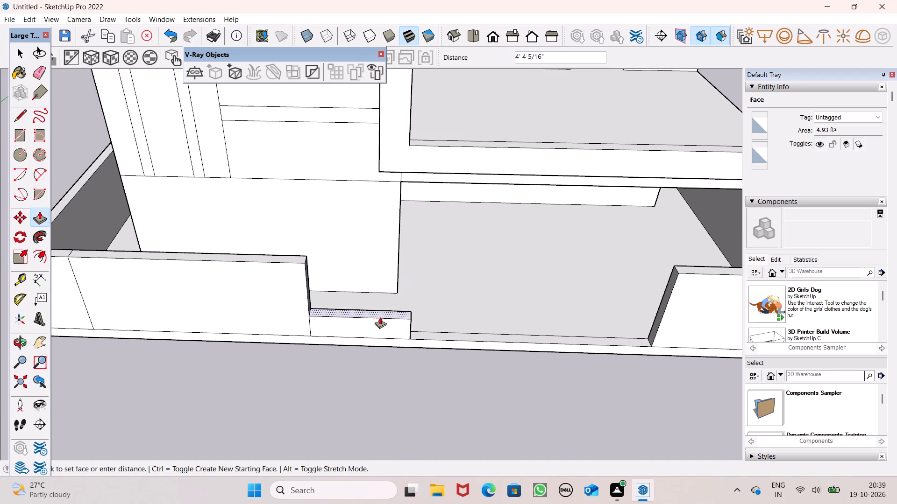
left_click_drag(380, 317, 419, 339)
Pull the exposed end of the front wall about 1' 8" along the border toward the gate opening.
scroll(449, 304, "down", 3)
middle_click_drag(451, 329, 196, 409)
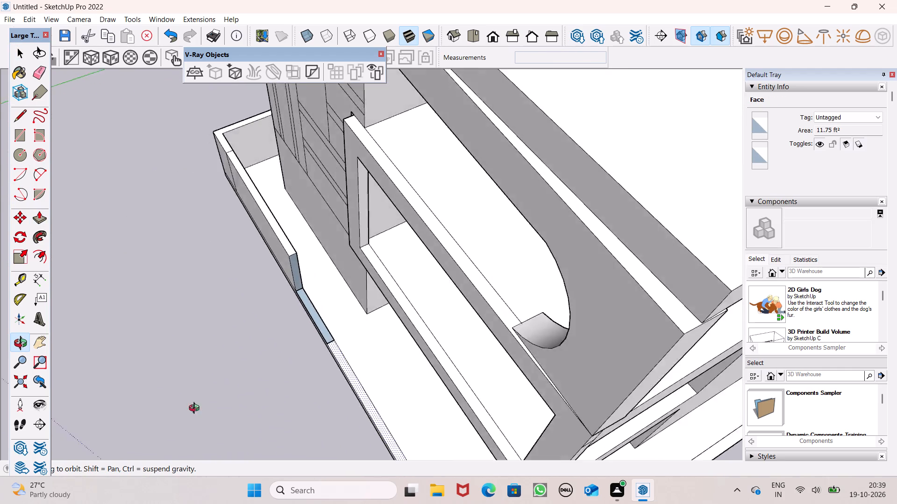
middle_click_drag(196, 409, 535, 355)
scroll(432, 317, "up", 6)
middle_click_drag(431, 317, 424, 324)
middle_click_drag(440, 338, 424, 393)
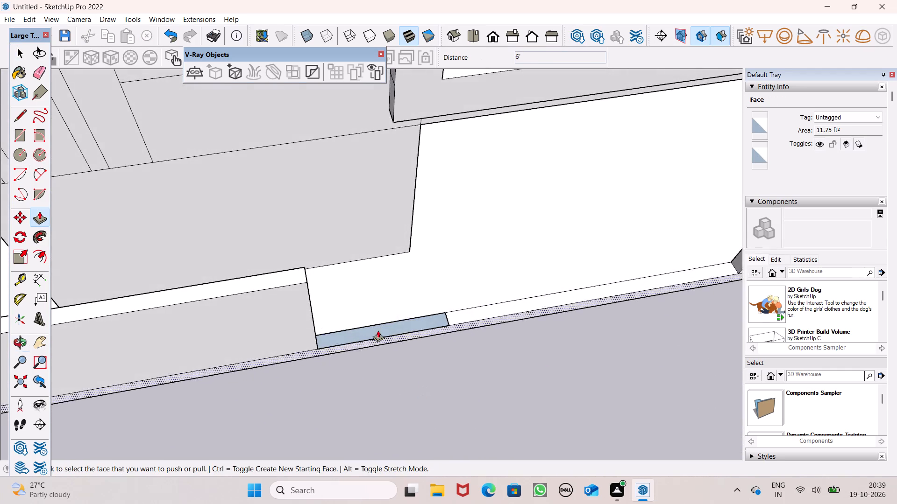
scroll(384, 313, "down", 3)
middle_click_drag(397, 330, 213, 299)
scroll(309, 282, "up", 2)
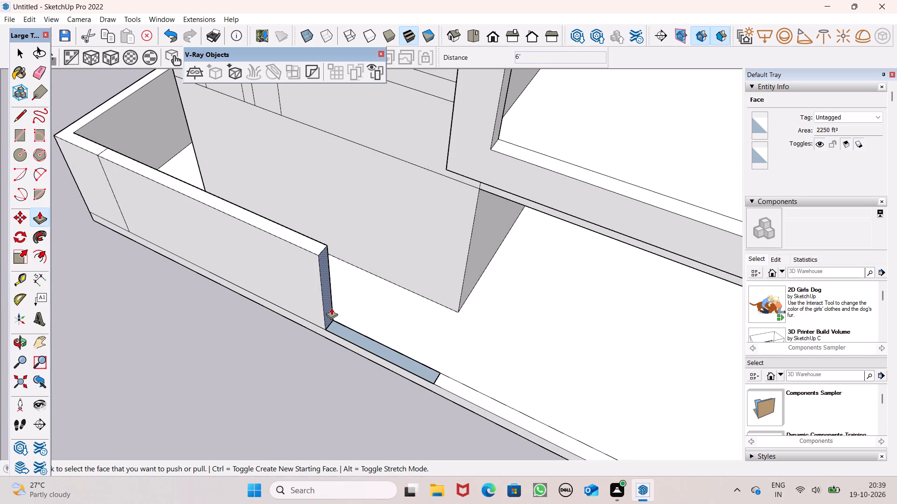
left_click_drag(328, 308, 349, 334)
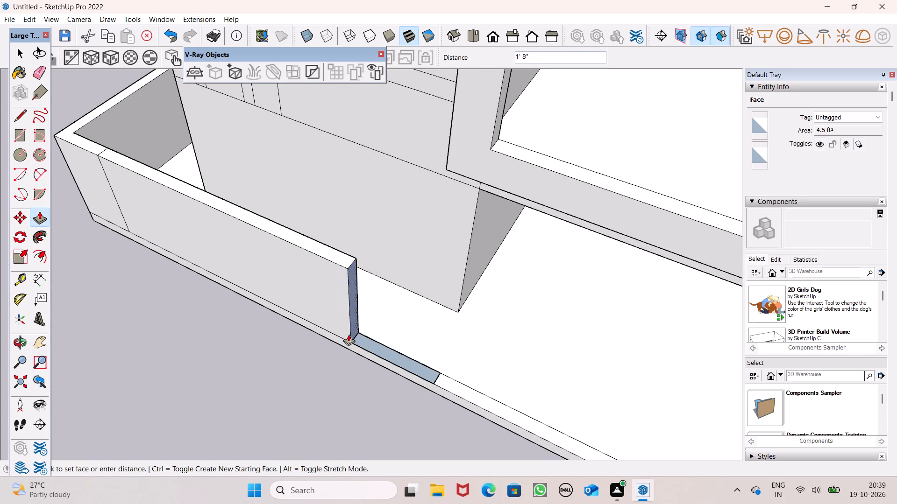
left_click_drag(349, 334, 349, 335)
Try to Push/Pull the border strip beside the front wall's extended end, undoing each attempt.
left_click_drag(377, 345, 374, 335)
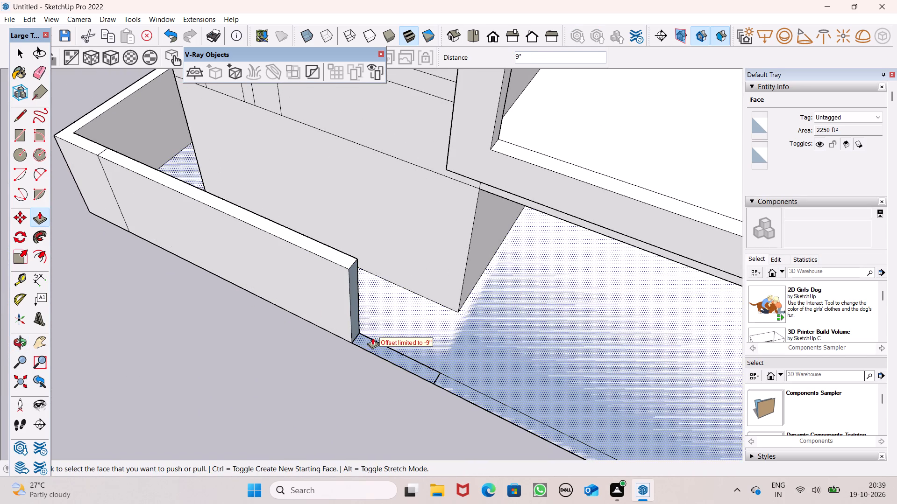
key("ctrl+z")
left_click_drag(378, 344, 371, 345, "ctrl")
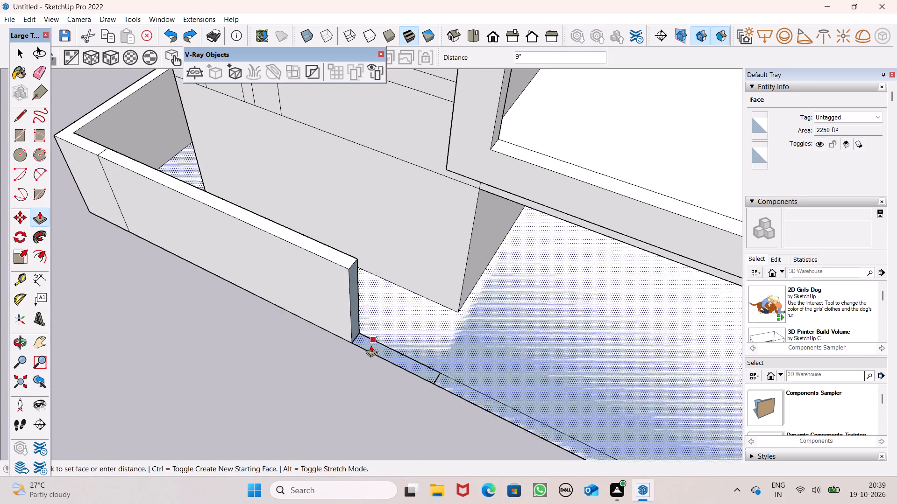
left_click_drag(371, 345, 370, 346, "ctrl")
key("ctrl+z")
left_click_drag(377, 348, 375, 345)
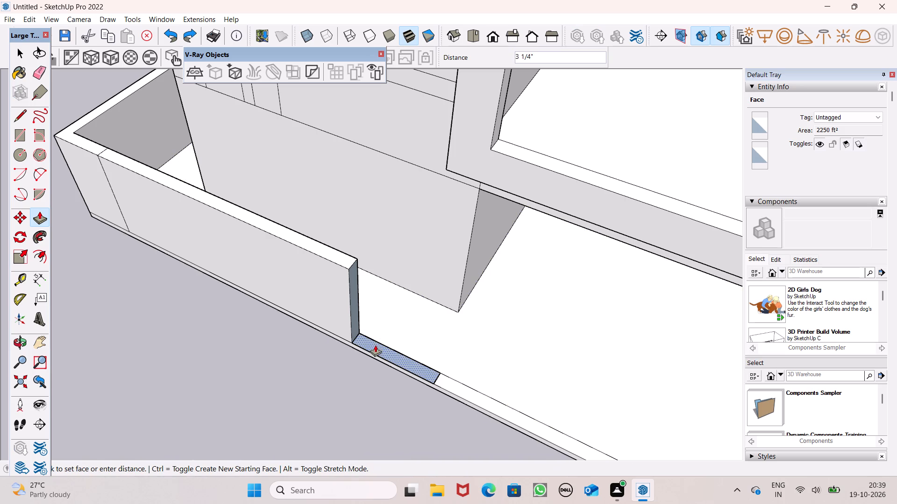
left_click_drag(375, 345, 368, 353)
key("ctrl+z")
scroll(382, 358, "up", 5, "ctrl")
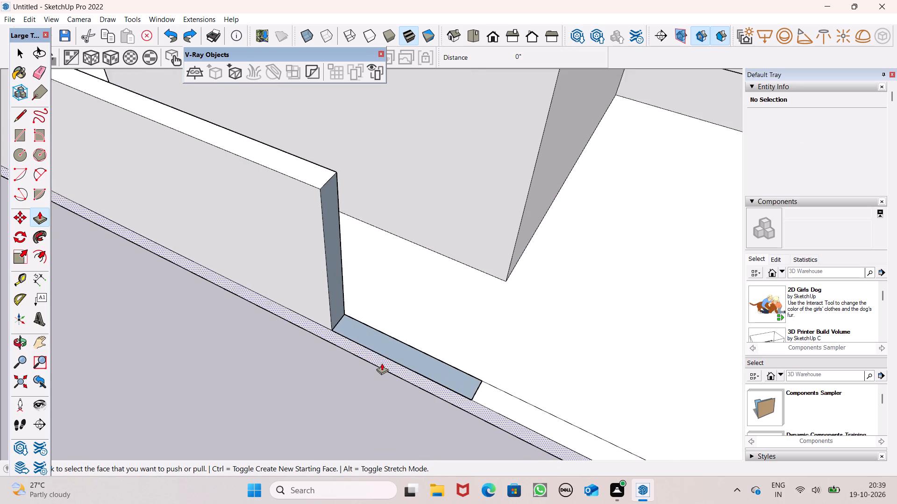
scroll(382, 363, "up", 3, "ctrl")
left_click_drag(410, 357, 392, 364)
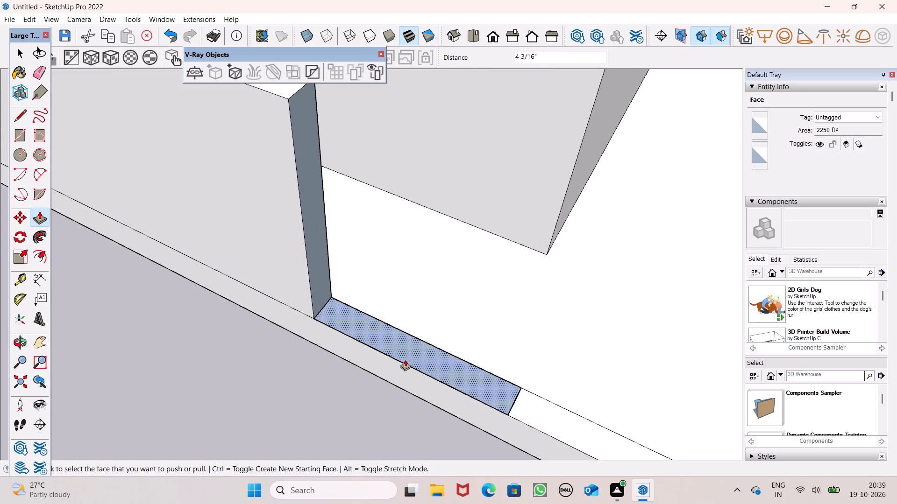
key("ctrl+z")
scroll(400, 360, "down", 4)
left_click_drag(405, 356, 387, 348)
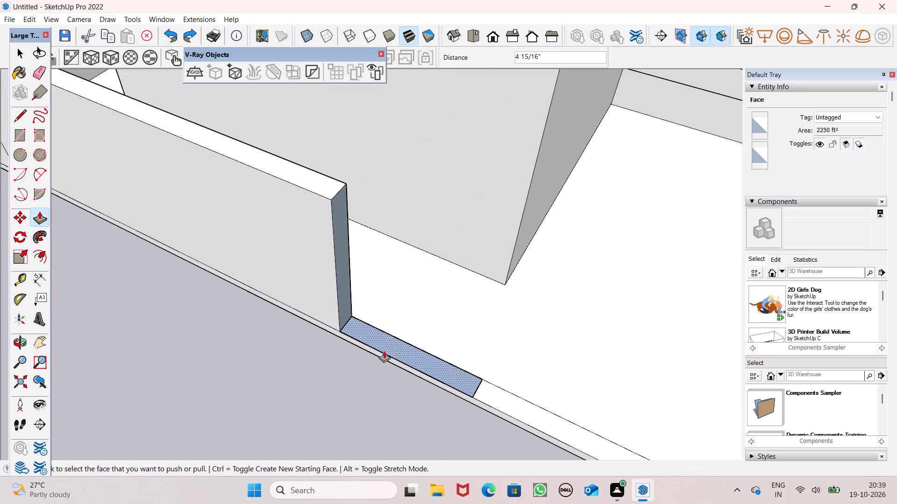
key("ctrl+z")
Undo the wall end's extension, the short segment's lowering, and the raising of the long front segment before the side block.
scroll(363, 363, "down", 4)
middle_click_drag(358, 371, 498, 321)
scroll(530, 299, "down", 6)
key("space")
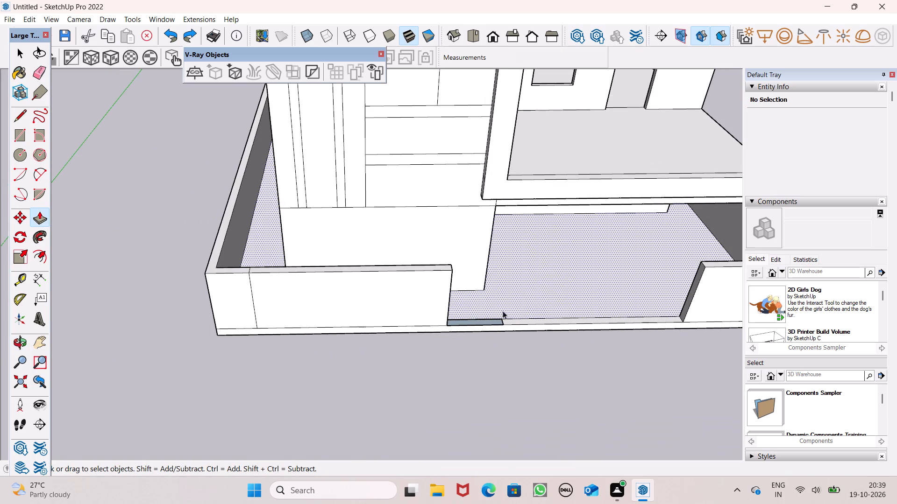
key("ctrl+z")
key("ctrl+z")
key("ctrl+z")
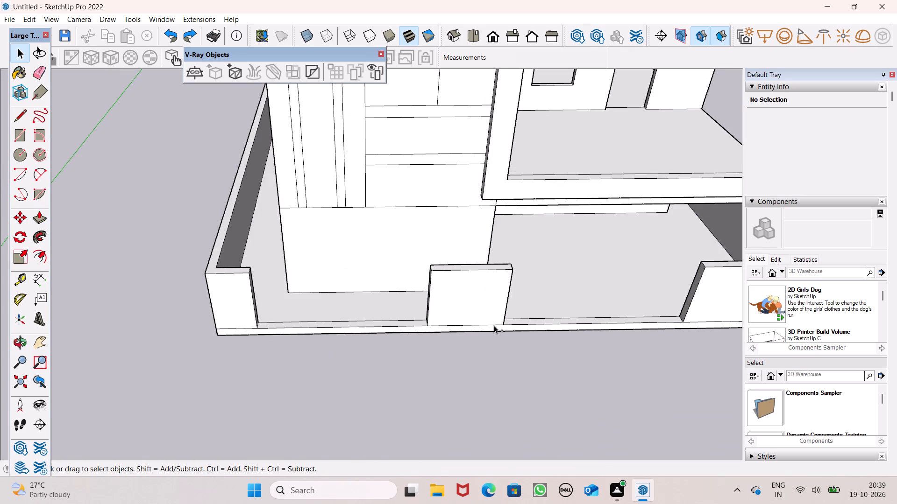
Narrow the freestanding front wall segment by pushing its end face on the side block's side in about 3'.
middle_click_drag(494, 327, 487, 344)
scroll(500, 314, "down", 4)
middle_click_drag(458, 331, 532, 319)
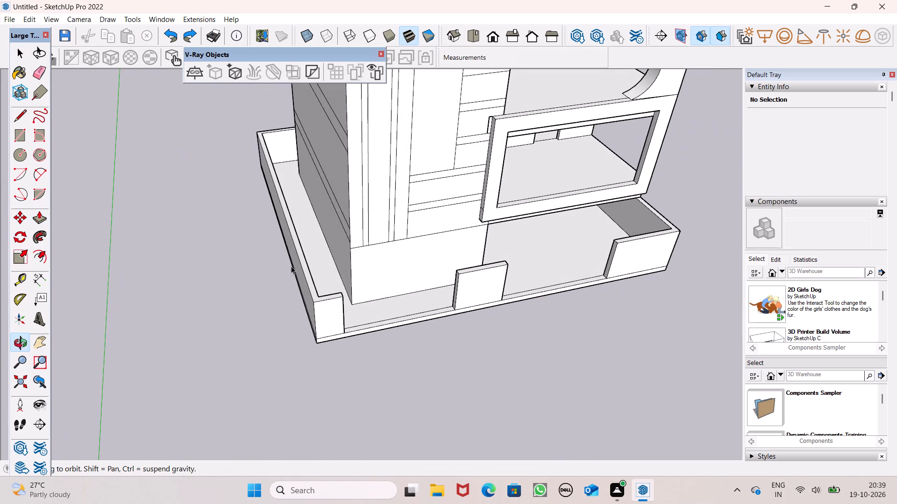
left_click(44, 224)
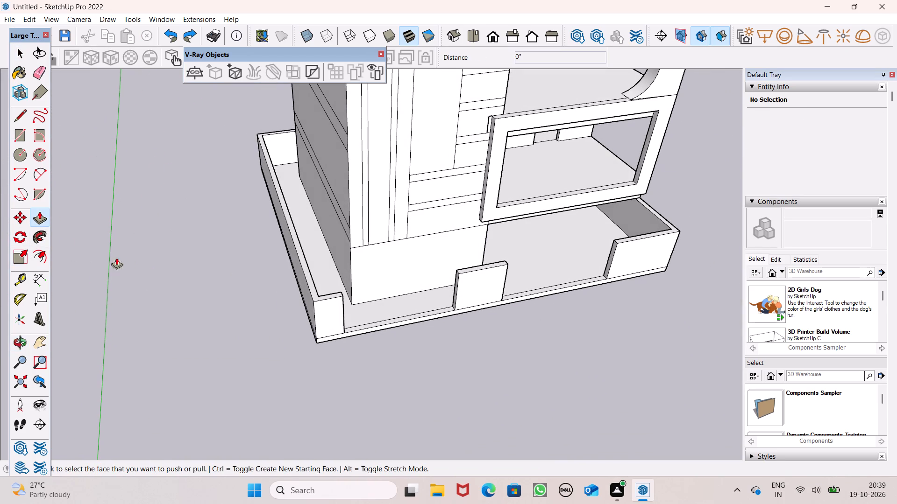
scroll(295, 304, "up", 5)
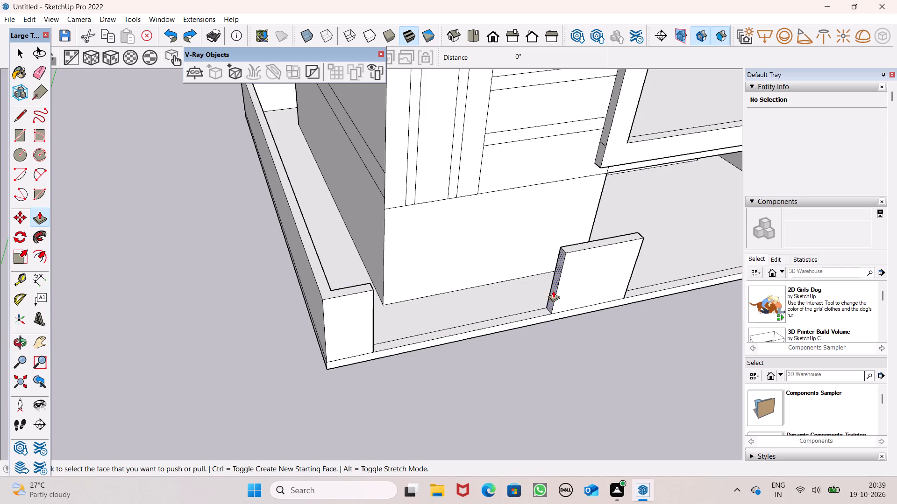
left_click_drag(553, 290, 586, 294)
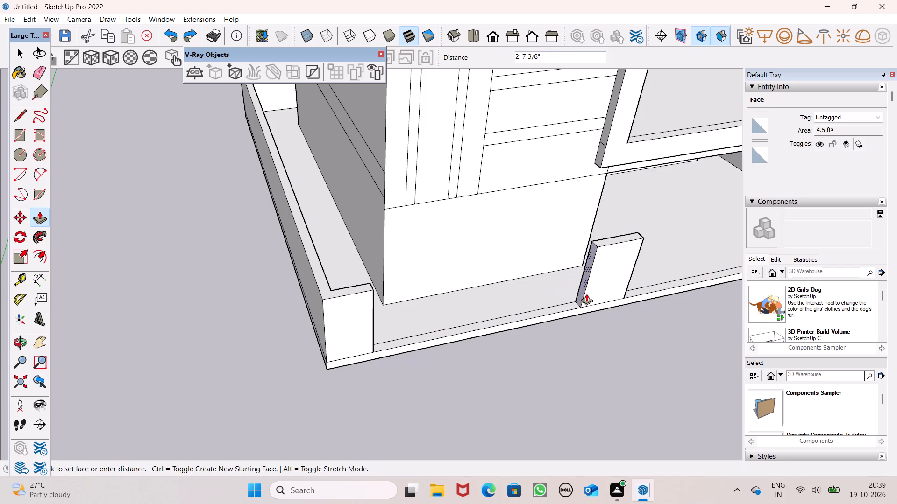
left_click_drag(586, 294, 590, 294)
Raise the front border strip between the corner wall and the narrowed segment to the 6' wall height.
scroll(561, 308, "down", 1)
middle_click_drag(539, 334, 479, 348)
left_click_drag(369, 347, 349, 301)
Examine the front boundary wall and its gate opening from several angles.
scroll(278, 301, "down", 3)
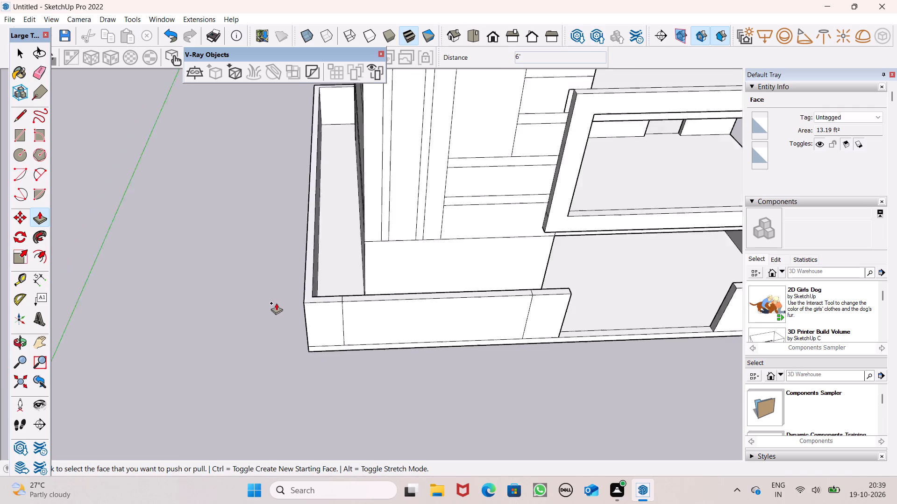
scroll(276, 303, "down", 7)
middle_click_drag(360, 329, 339, 263)
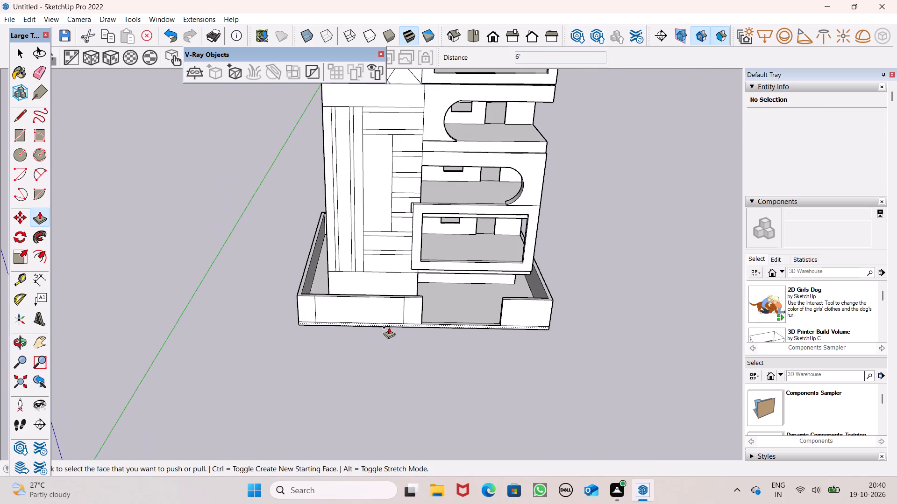
middle_click_drag(536, 322, 553, 277)
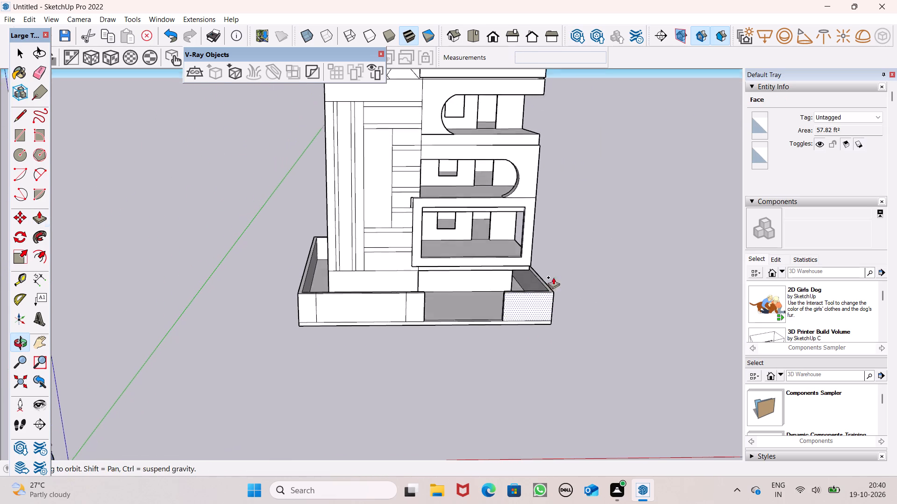
middle_click_drag(553, 277, 551, 280)
key("space")
scroll(416, 284, "up", 4)
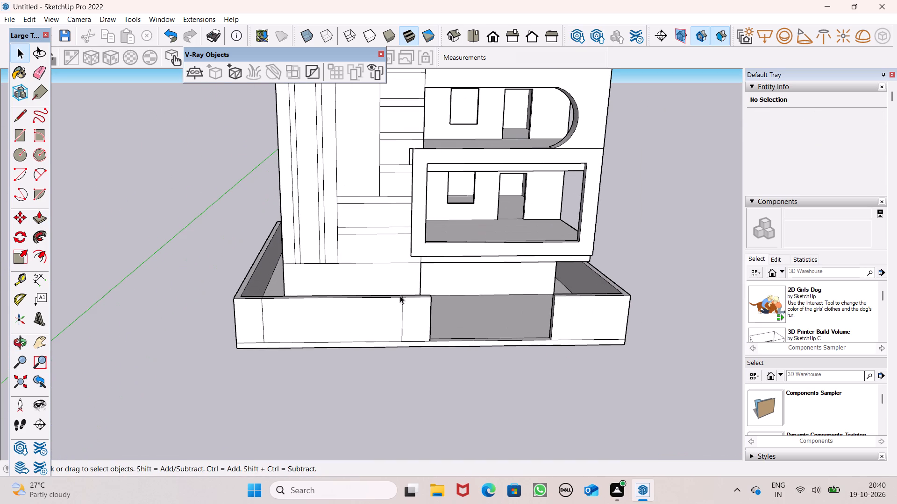
middle_click_drag(375, 325, 417, 244)
scroll(288, 271, "up", 2)
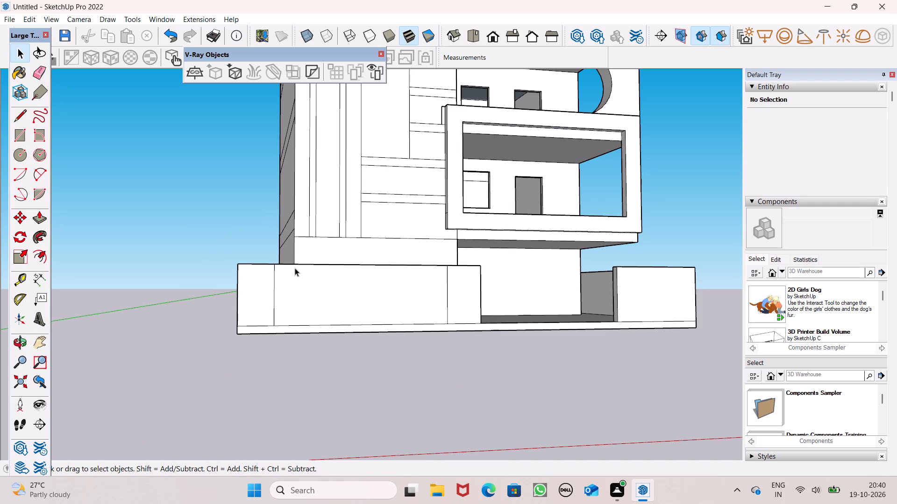
scroll(518, 270, "down", 3)
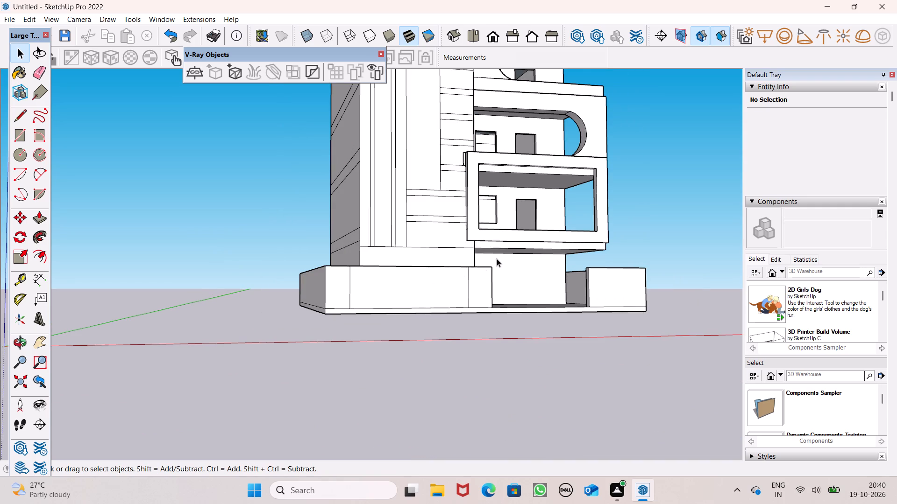
scroll(602, 264, "down", 2)
scroll(400, 290, "up", 5)
Draw a diagonal line about 7' 11" long on the long front wall face, from the vertical division near the corner to the top edge.
middle_click_drag(450, 288, 404, 313)
scroll(449, 288, "up", 1)
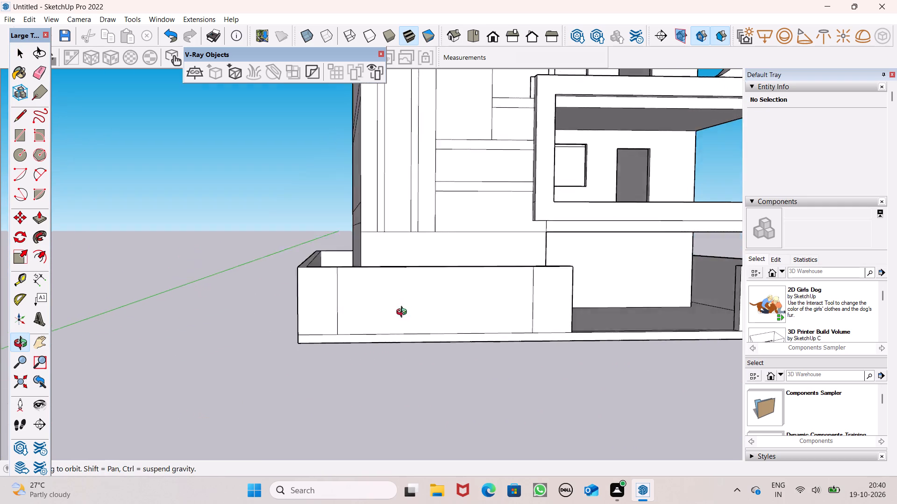
middle_click_drag(404, 313, 398, 315)
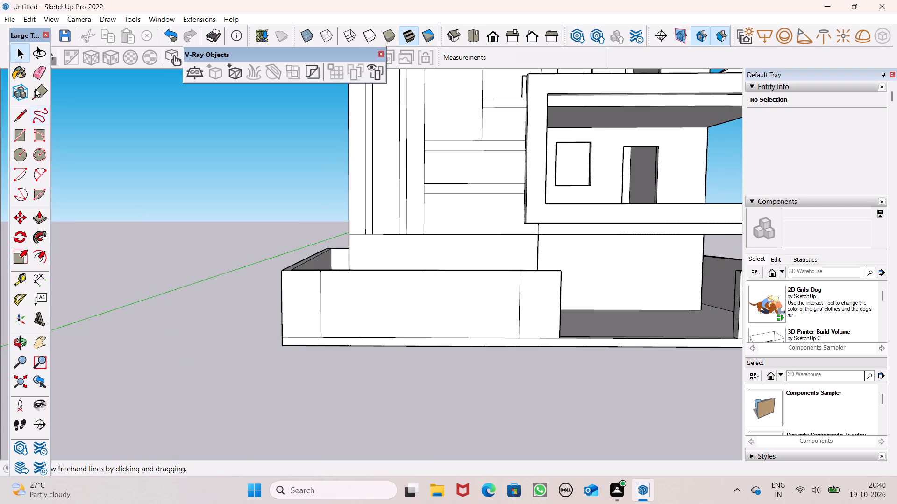
left_click(25, 119)
scroll(358, 272, "up", 2)
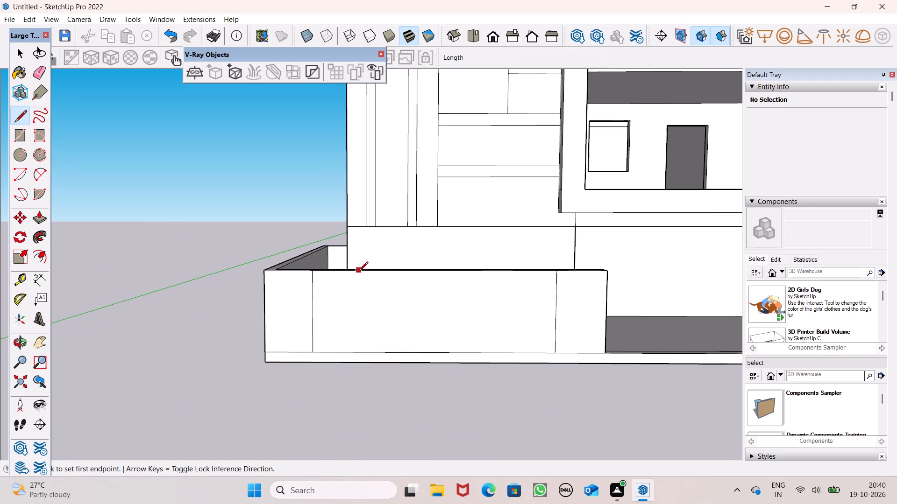
scroll(334, 300, "up", 2)
left_click(309, 321)
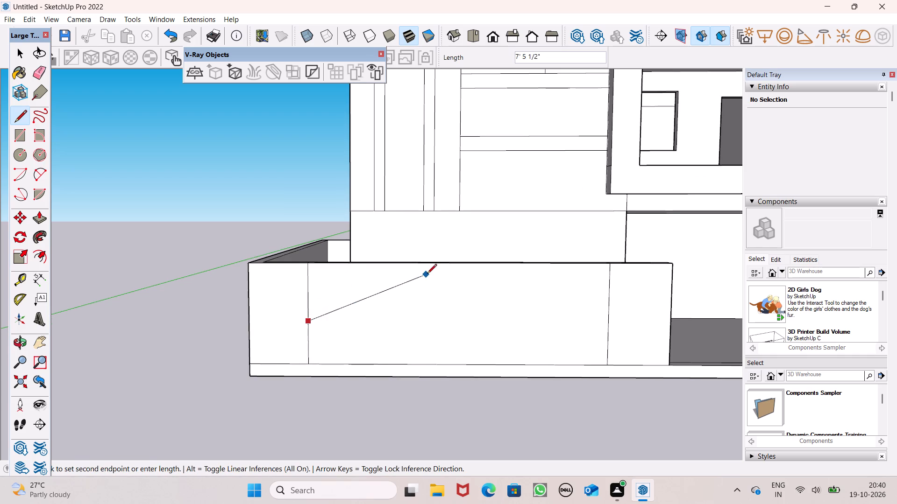
left_click(430, 265)
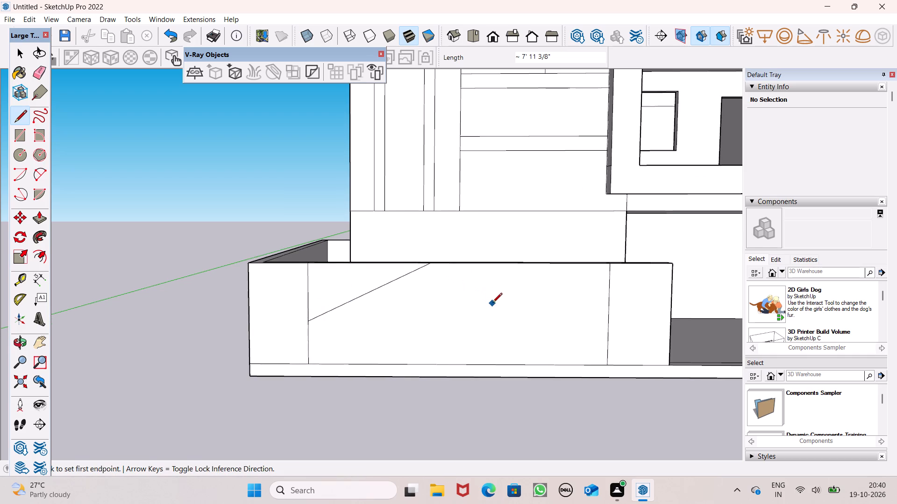
Continue the diagonal into a zigzag with a descending line about 6' long and a rising line about 6' 8" long to the far vertical division's top.
left_click(432, 263)
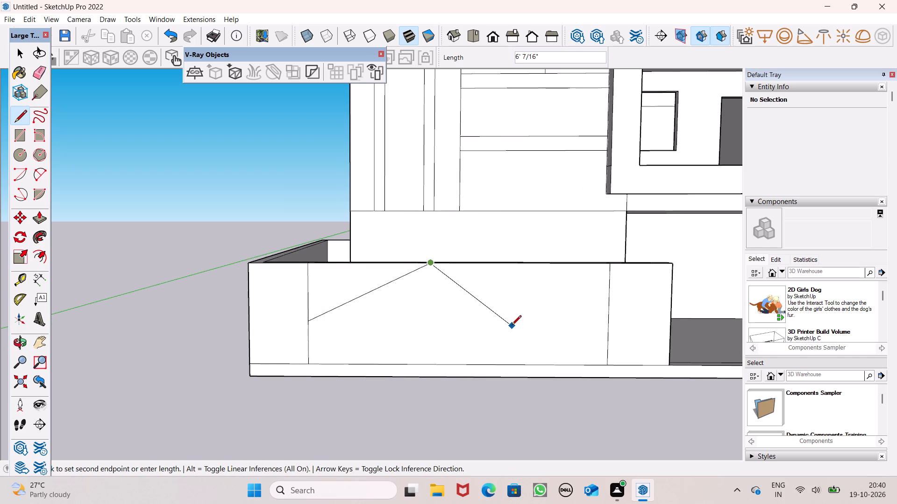
left_click(512, 323)
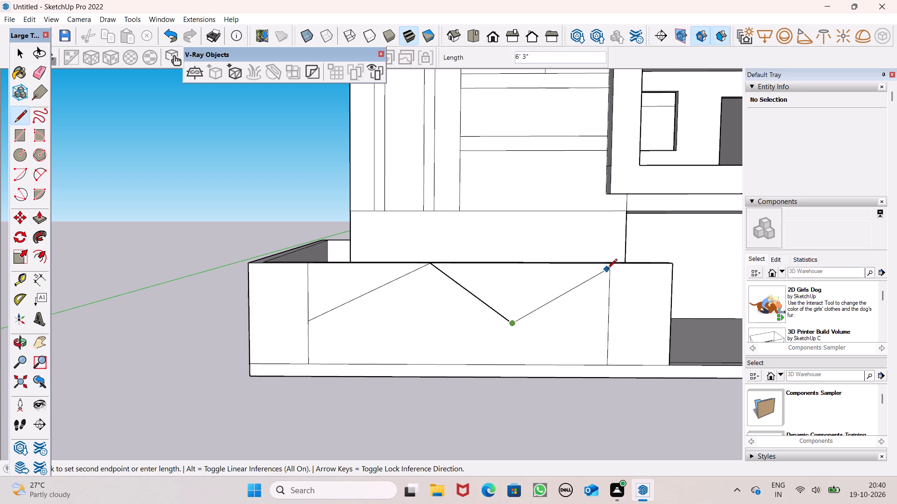
left_click(610, 268)
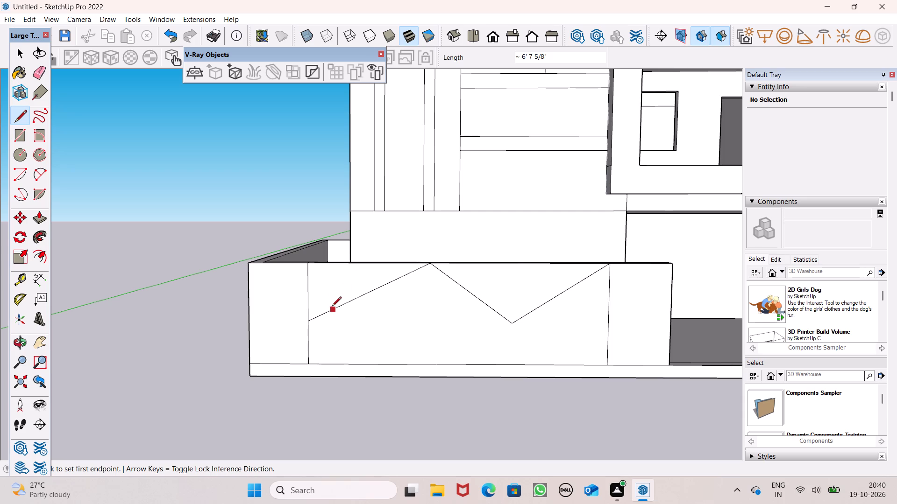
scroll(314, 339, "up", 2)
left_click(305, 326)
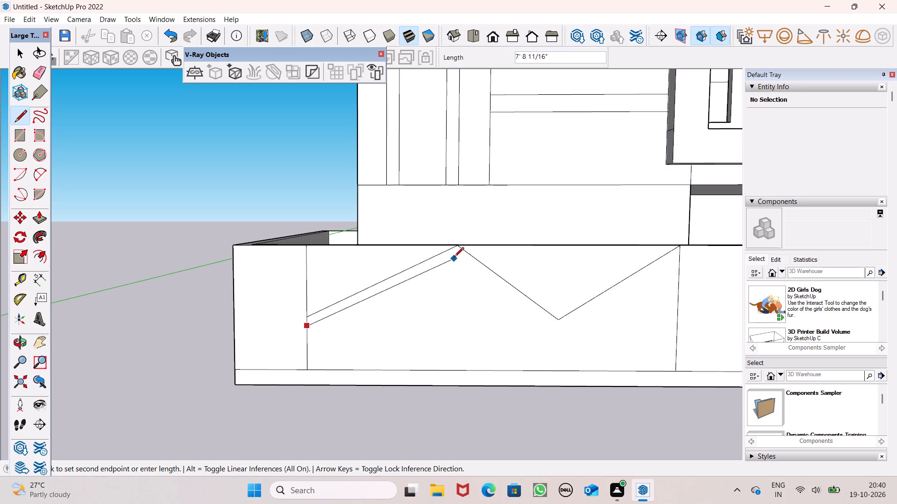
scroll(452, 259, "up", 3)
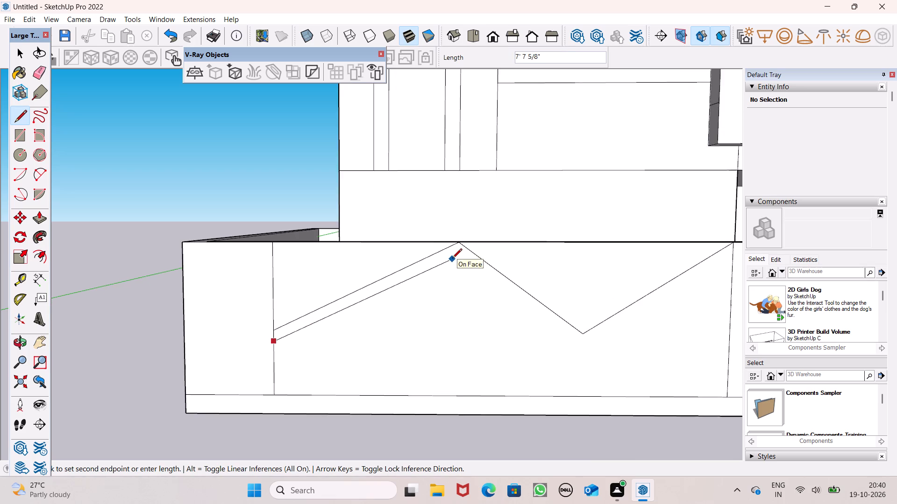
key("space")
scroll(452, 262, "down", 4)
Draw a parallel line about 7' 10" long just below the zigzag's first diagonal, starting from the vertical division near the corner.
left_click(13, 123)
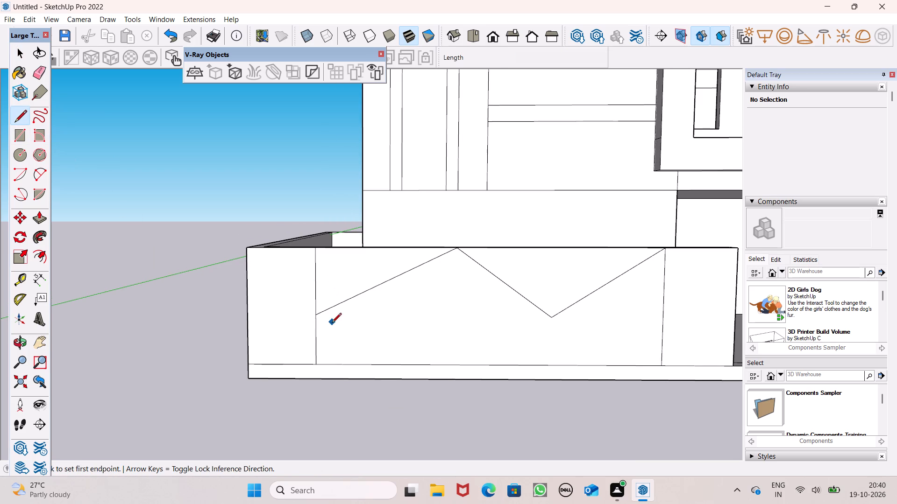
scroll(316, 325, "up", 4)
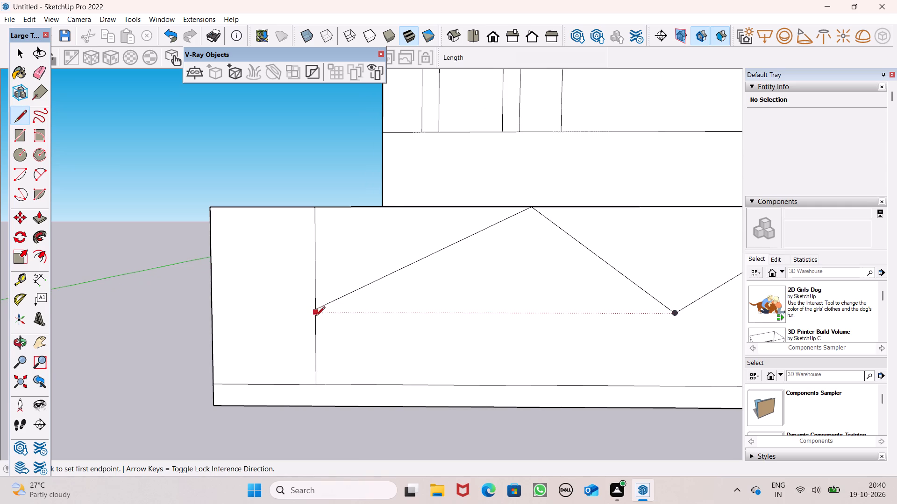
scroll(313, 322, "up", 5)
middle_click_drag(312, 328, 319, 352)
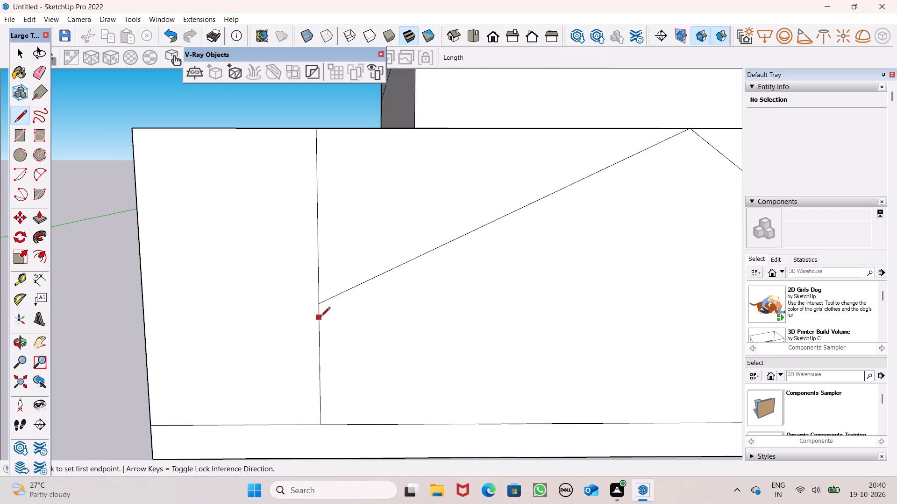
left_click(318, 316)
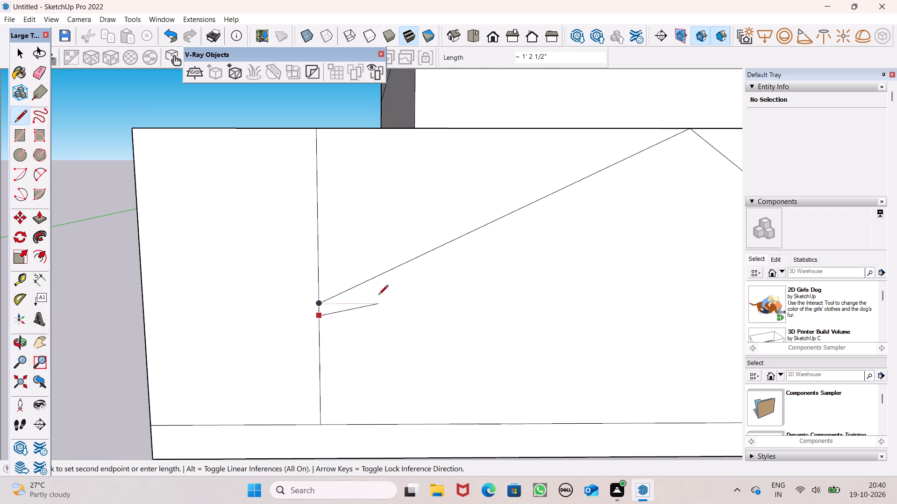
scroll(378, 295, "down", 4)
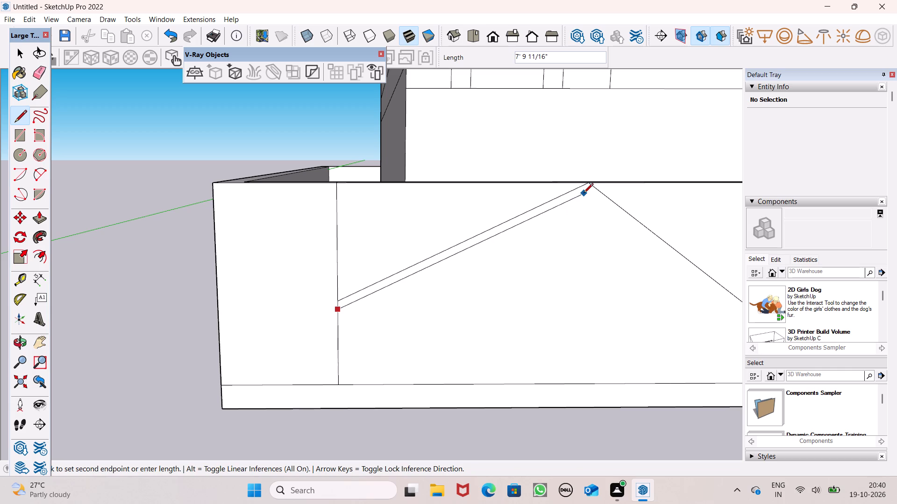
left_click(586, 193)
Continue the lower parallel outline with lines about 6' and 6' 7" long beneath the zigzag, ending on the far vertical division.
scroll(585, 220, "down", 6)
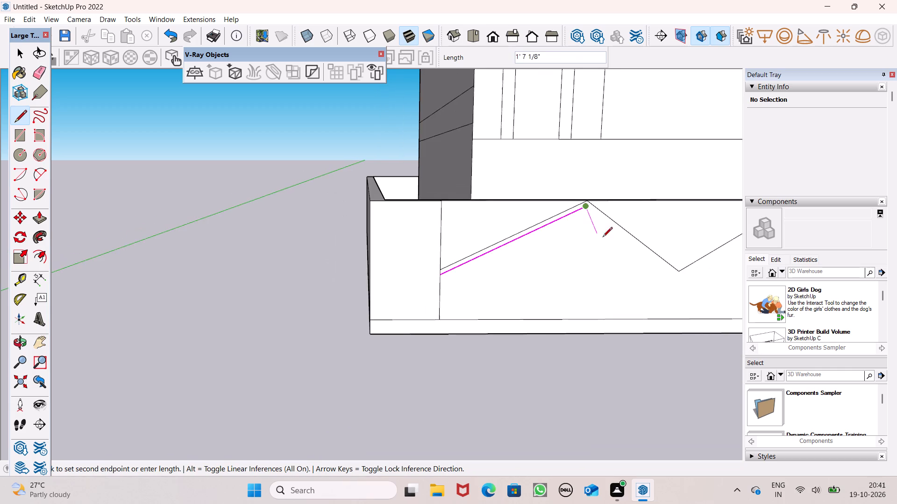
scroll(606, 240, "down", 2)
scroll(675, 280, "down", 1)
scroll(675, 280, "up", 12)
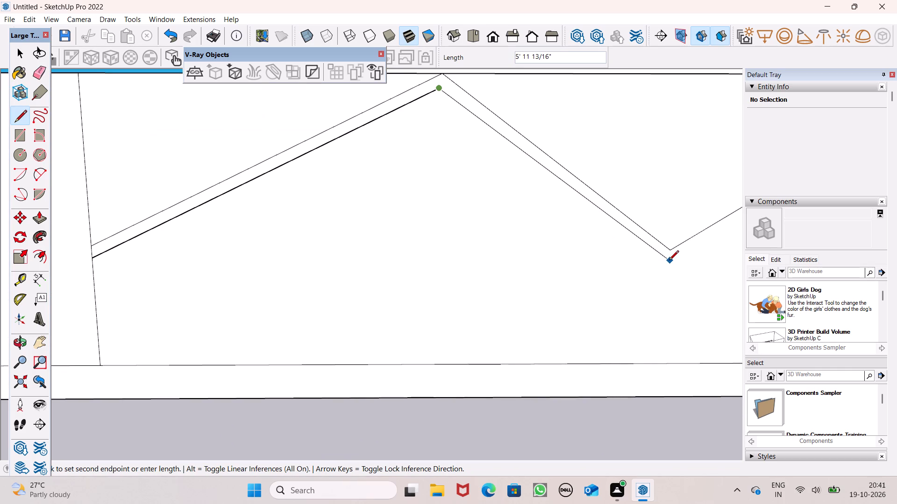
left_click(669, 261)
scroll(504, 277, "down", 7)
scroll(570, 292, "down", 2)
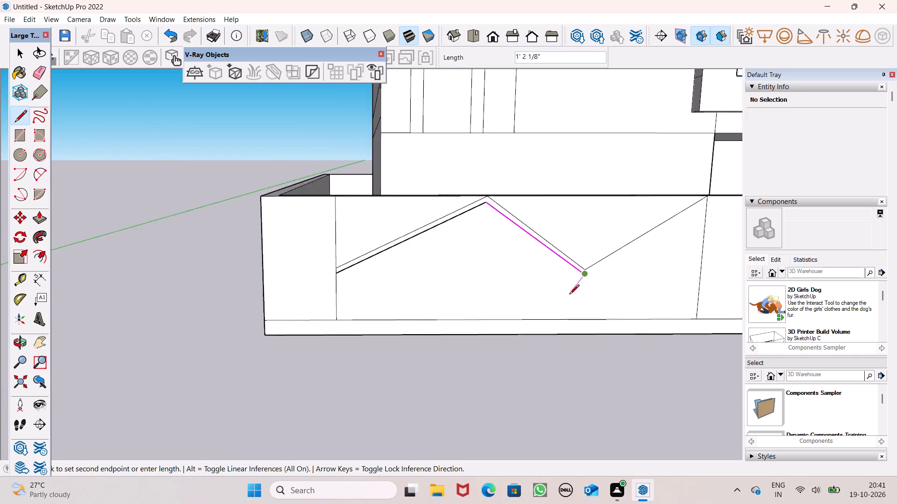
scroll(570, 295, "down", 2)
scroll(662, 250, "up", 2)
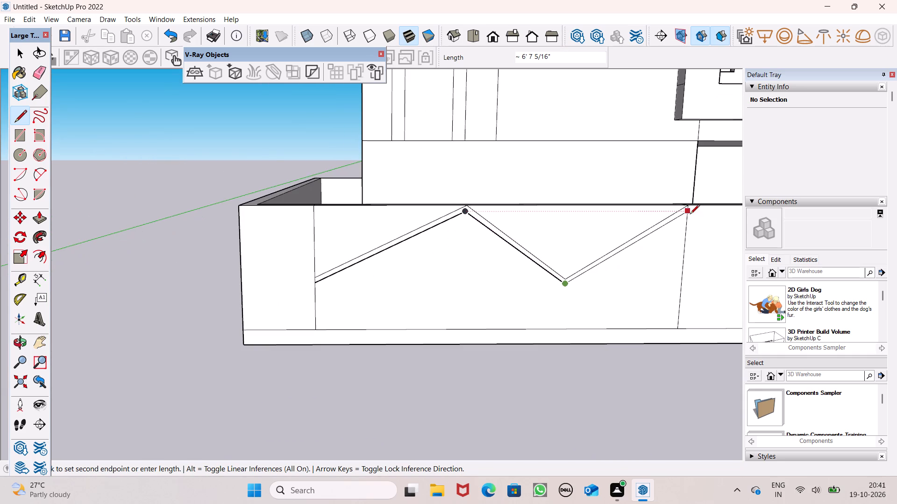
scroll(687, 214, "up", 1)
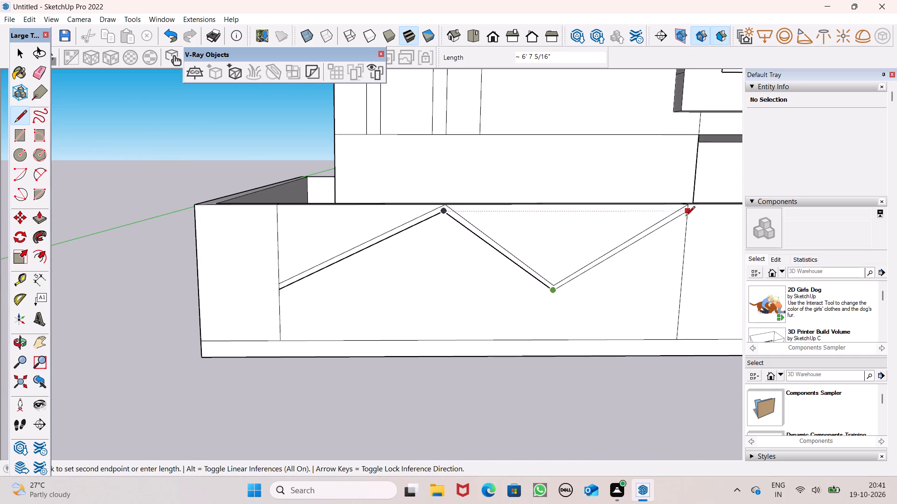
left_click(689, 215)
scroll(589, 234, "down", 1)
key("space")
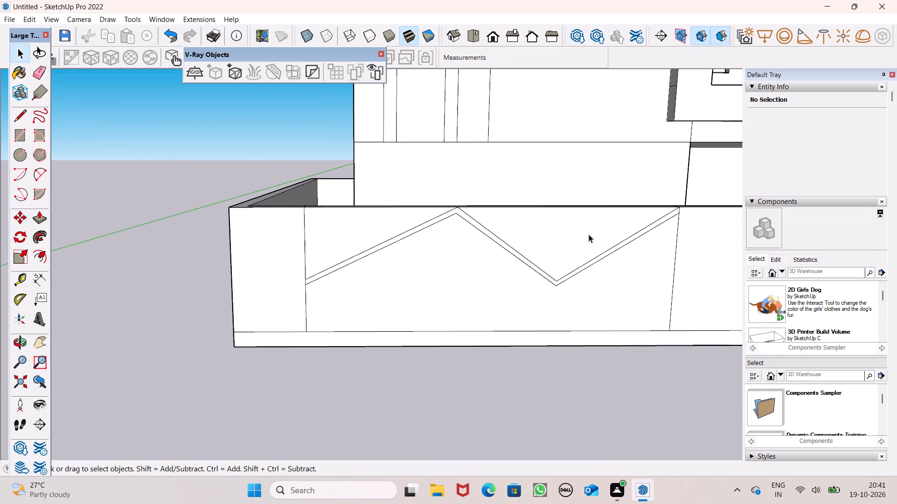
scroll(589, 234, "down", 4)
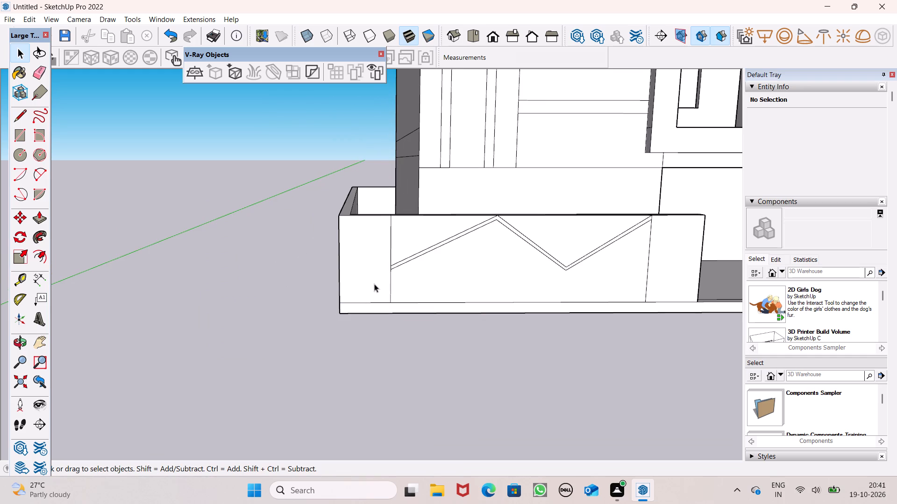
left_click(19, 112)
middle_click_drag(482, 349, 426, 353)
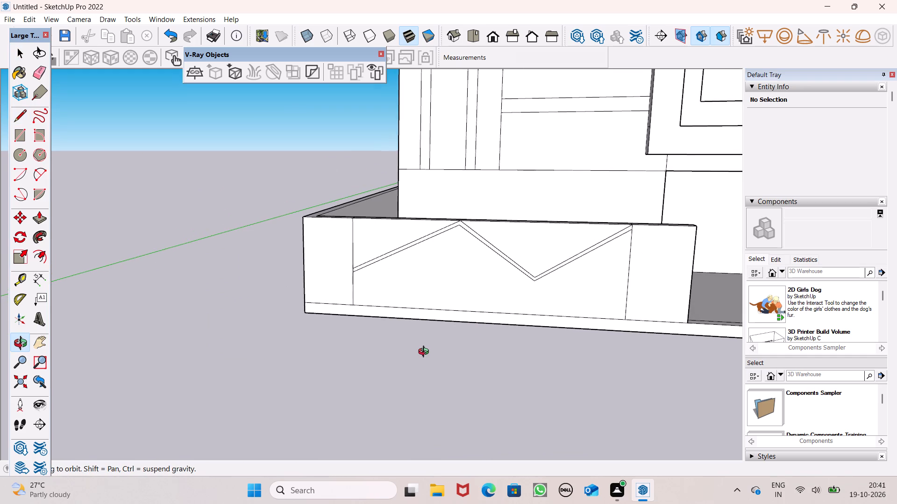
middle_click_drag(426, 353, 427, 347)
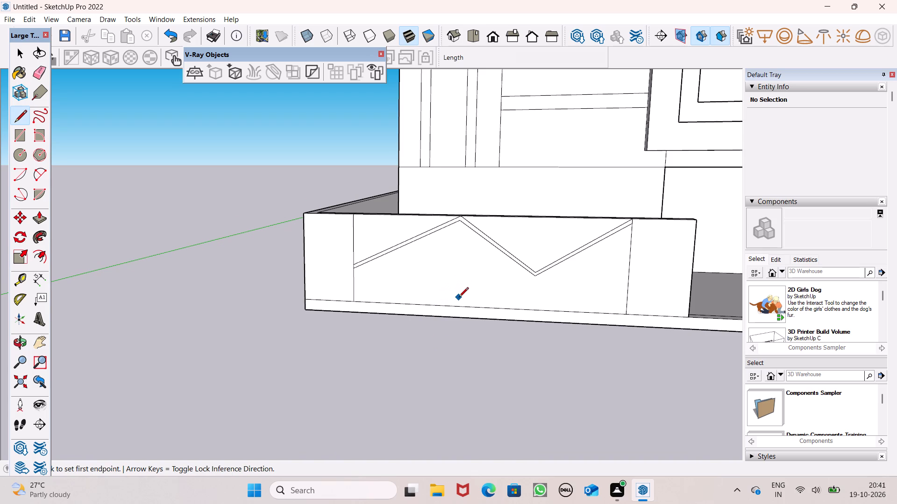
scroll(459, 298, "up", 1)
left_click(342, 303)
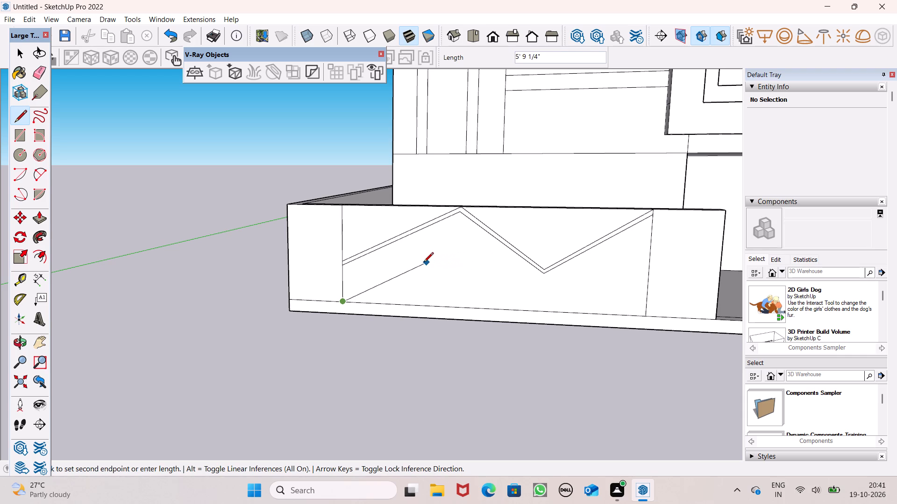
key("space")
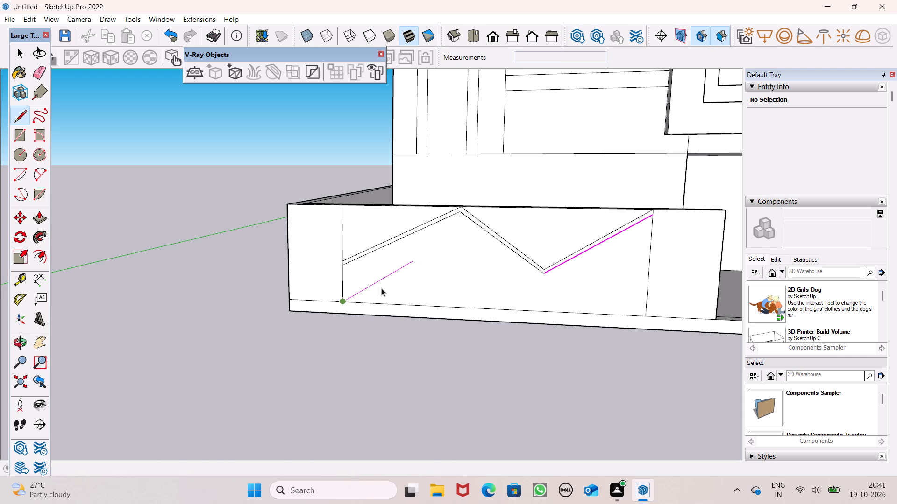
Draw a V of lines about 6' 8" and 6' 5" long from the vertical division above the zigzag, via the base line, to the zigzag's descending band.
left_click(22, 115)
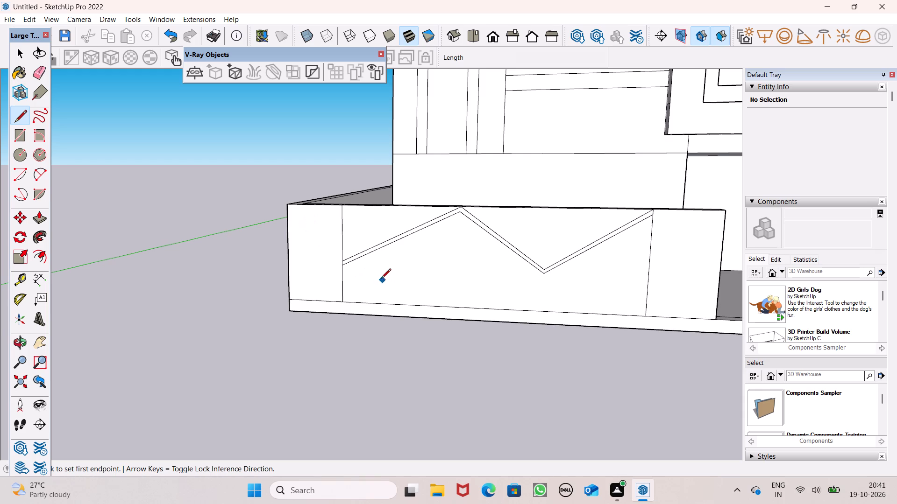
scroll(381, 279, "up", 2)
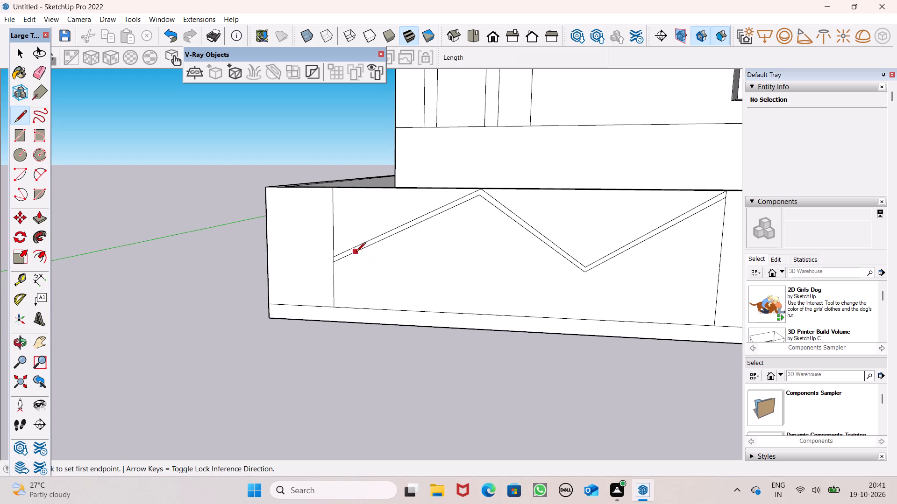
left_click(335, 224)
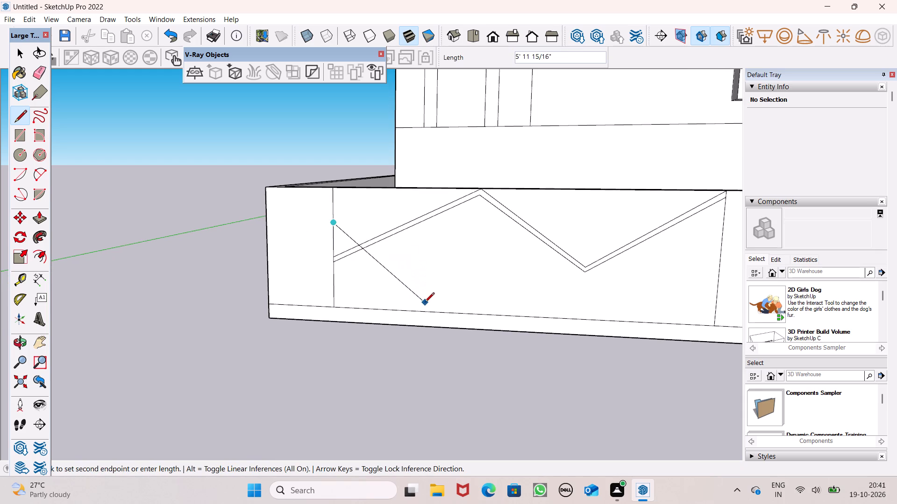
left_click(434, 314)
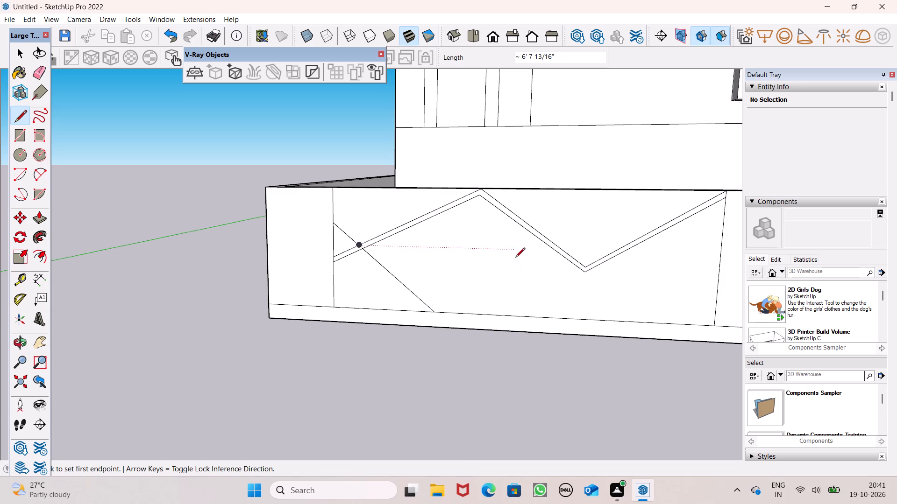
left_click_drag(432, 313, 443, 312)
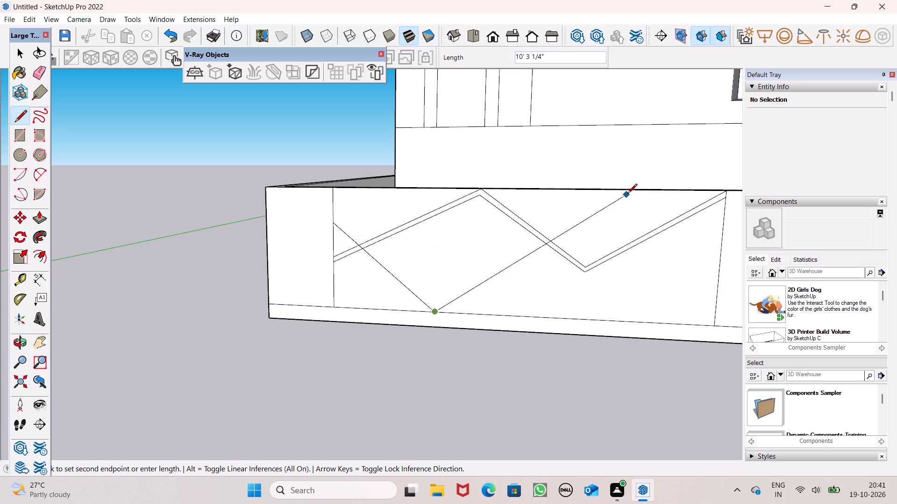
left_click(552, 253)
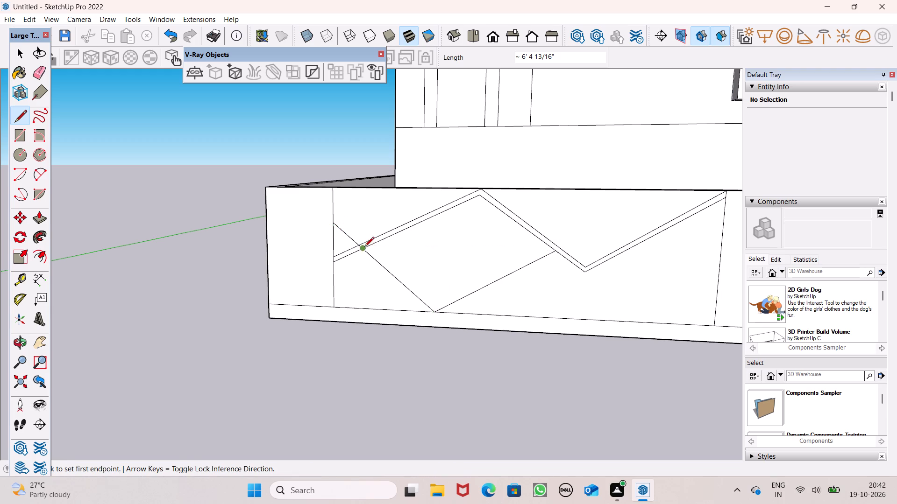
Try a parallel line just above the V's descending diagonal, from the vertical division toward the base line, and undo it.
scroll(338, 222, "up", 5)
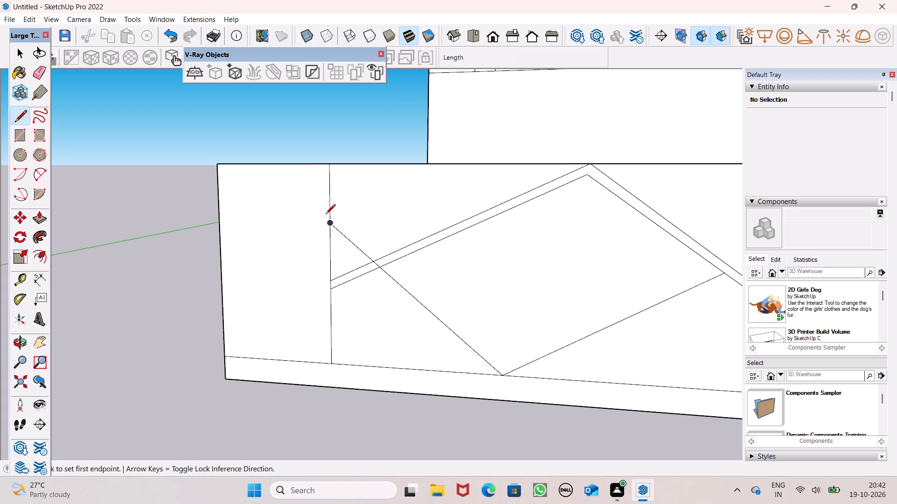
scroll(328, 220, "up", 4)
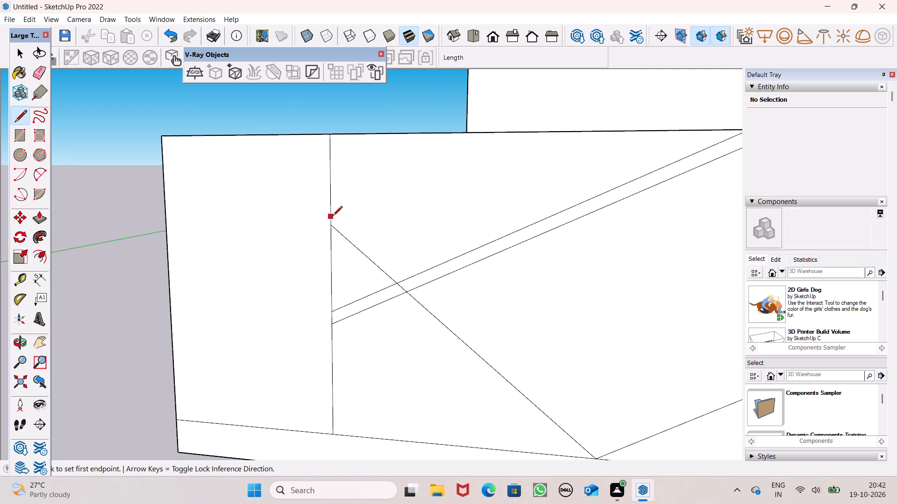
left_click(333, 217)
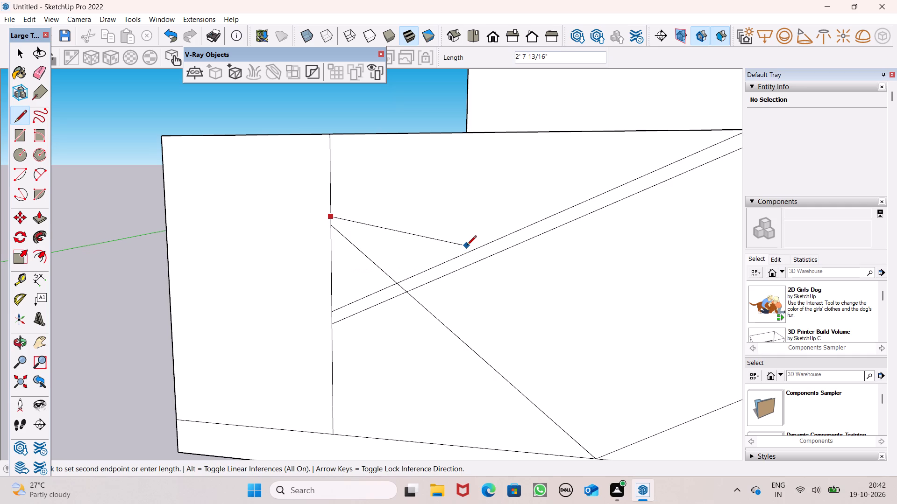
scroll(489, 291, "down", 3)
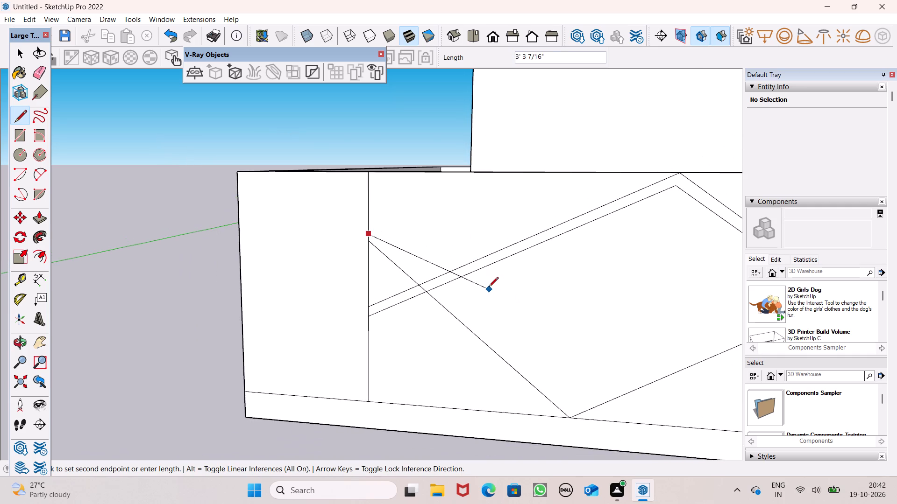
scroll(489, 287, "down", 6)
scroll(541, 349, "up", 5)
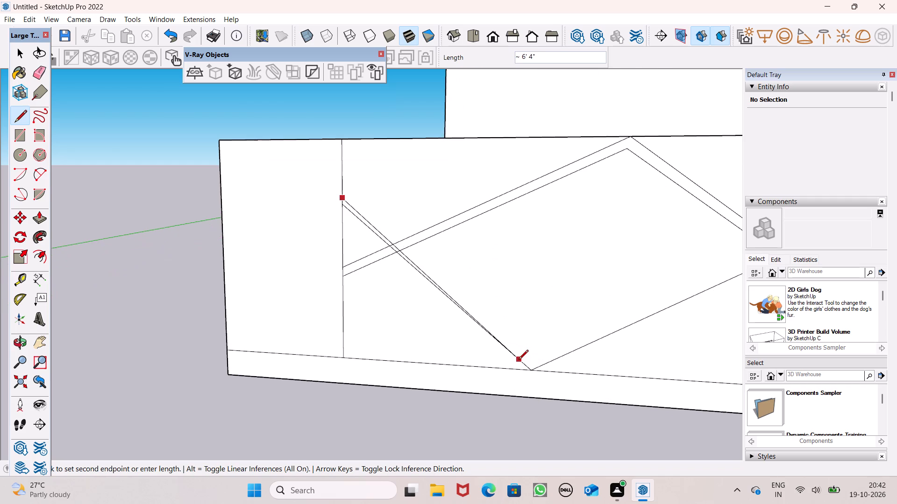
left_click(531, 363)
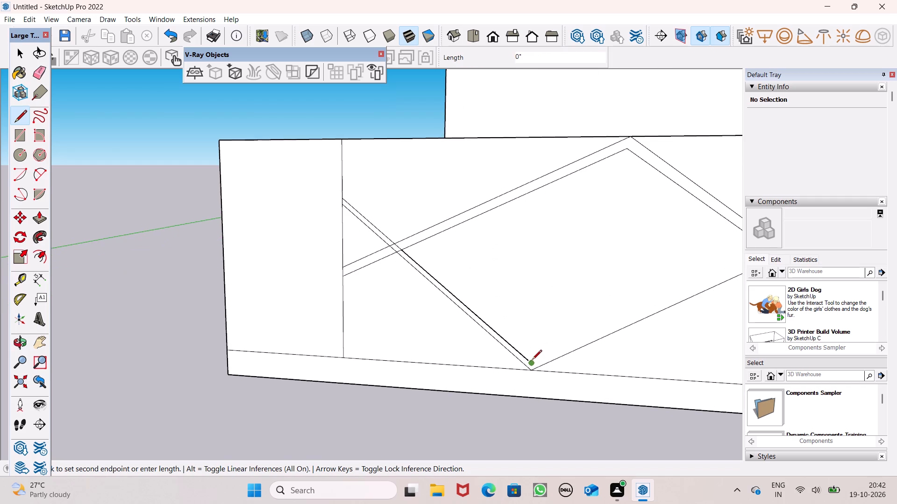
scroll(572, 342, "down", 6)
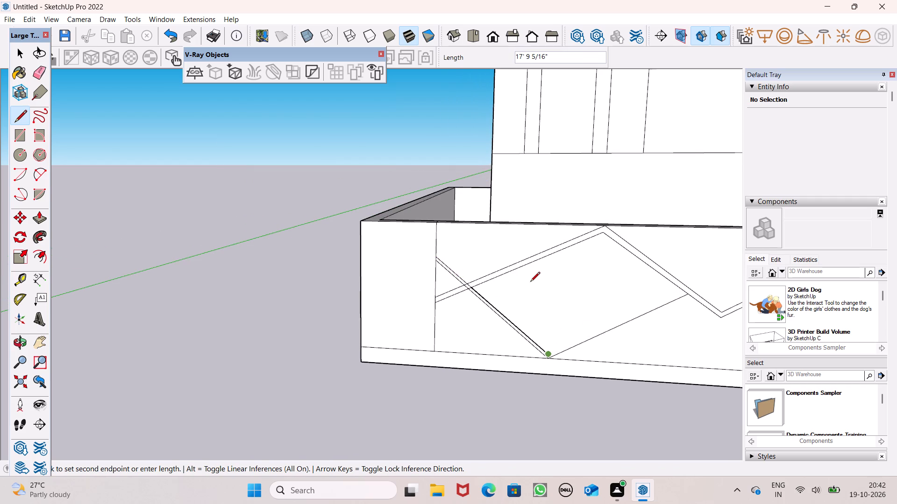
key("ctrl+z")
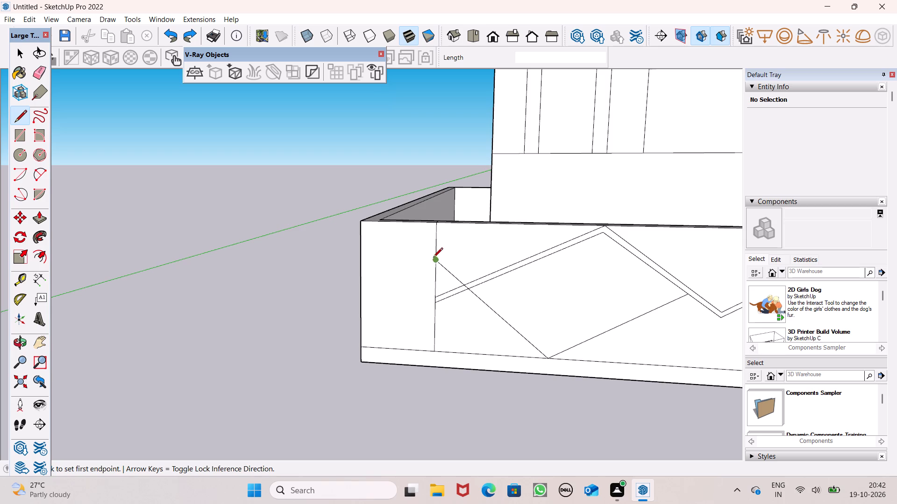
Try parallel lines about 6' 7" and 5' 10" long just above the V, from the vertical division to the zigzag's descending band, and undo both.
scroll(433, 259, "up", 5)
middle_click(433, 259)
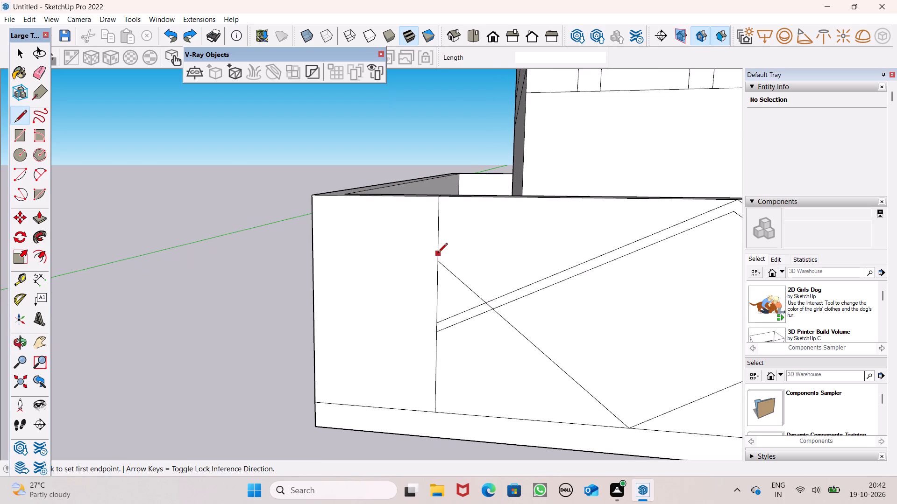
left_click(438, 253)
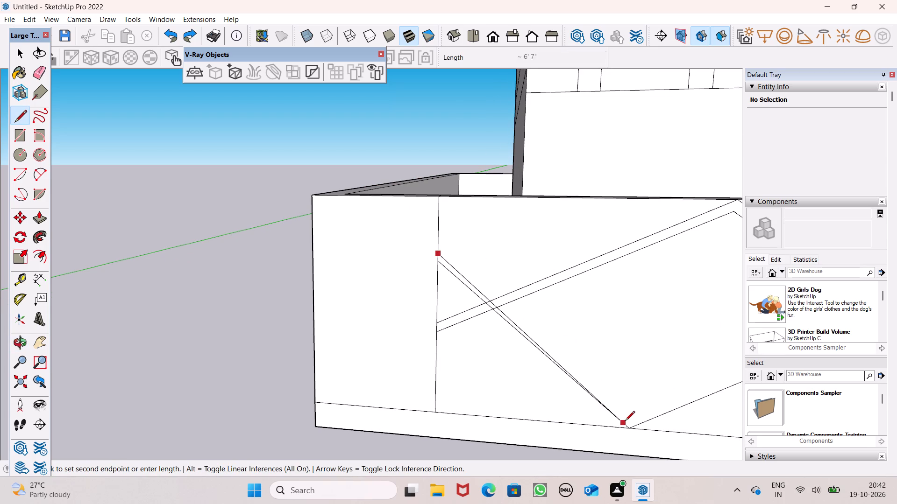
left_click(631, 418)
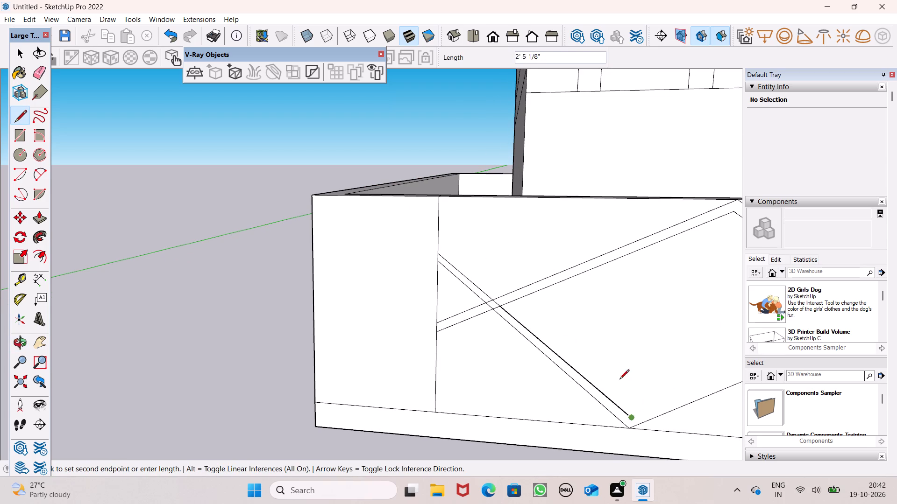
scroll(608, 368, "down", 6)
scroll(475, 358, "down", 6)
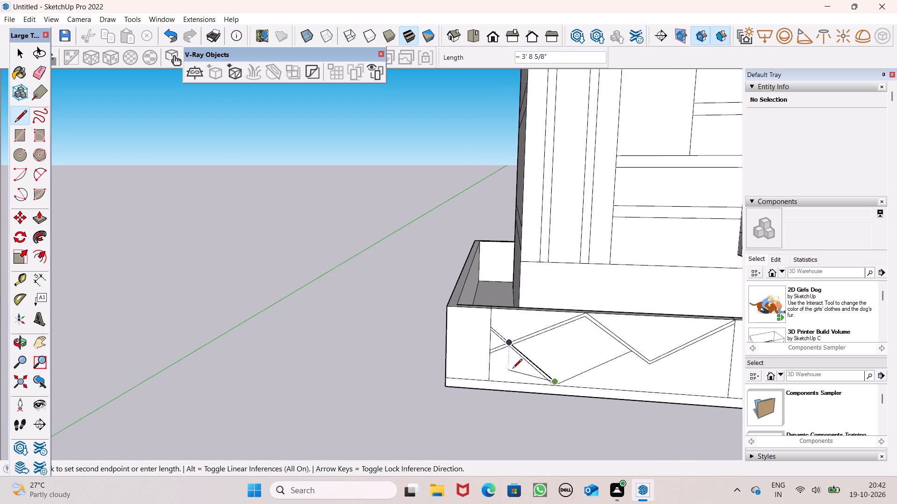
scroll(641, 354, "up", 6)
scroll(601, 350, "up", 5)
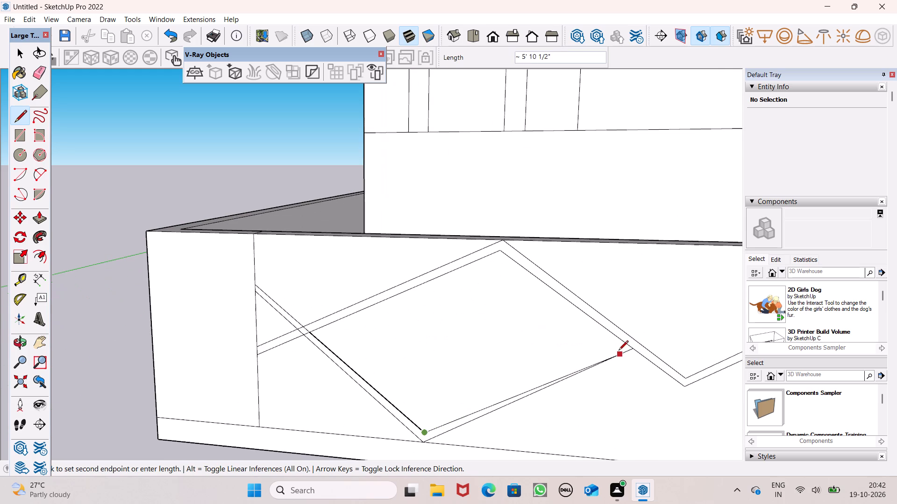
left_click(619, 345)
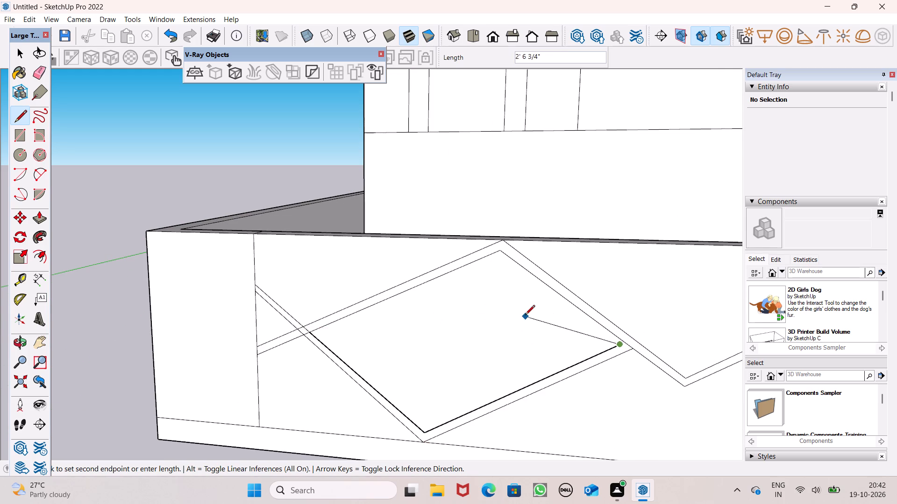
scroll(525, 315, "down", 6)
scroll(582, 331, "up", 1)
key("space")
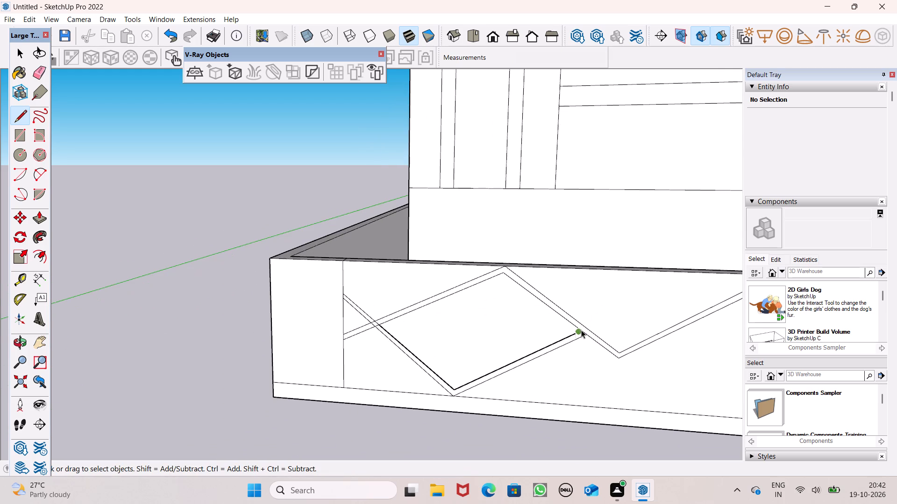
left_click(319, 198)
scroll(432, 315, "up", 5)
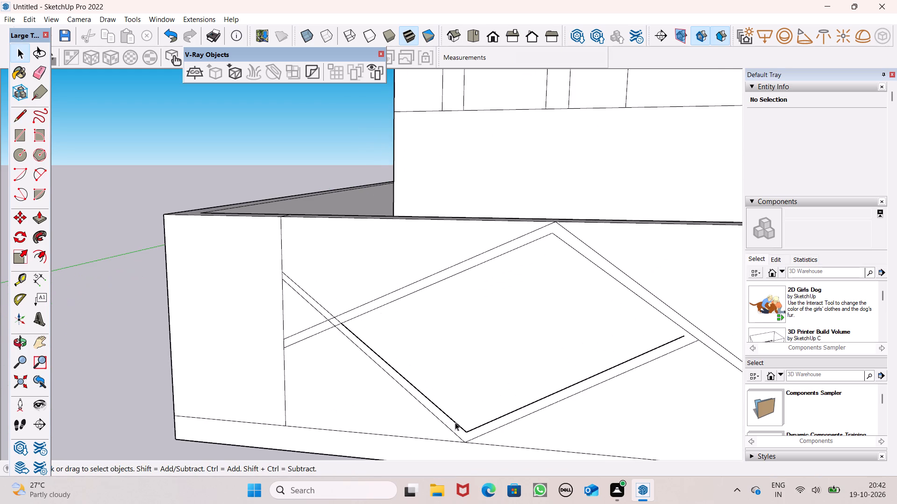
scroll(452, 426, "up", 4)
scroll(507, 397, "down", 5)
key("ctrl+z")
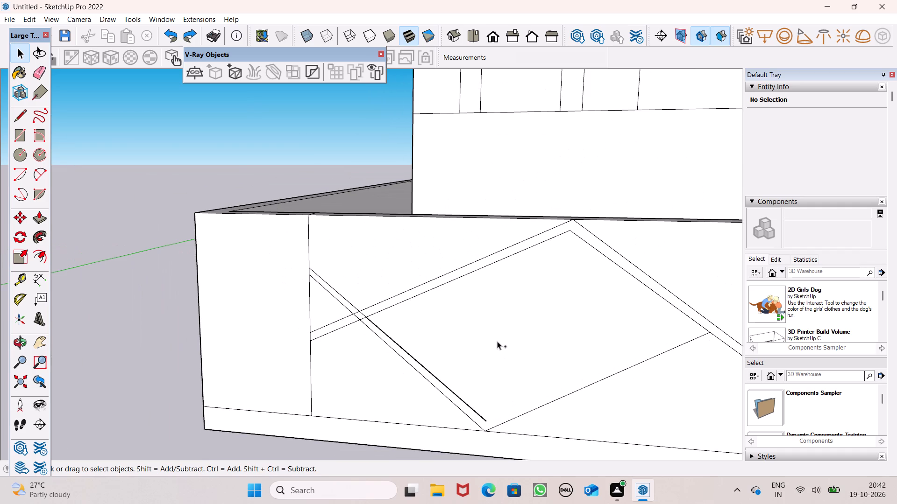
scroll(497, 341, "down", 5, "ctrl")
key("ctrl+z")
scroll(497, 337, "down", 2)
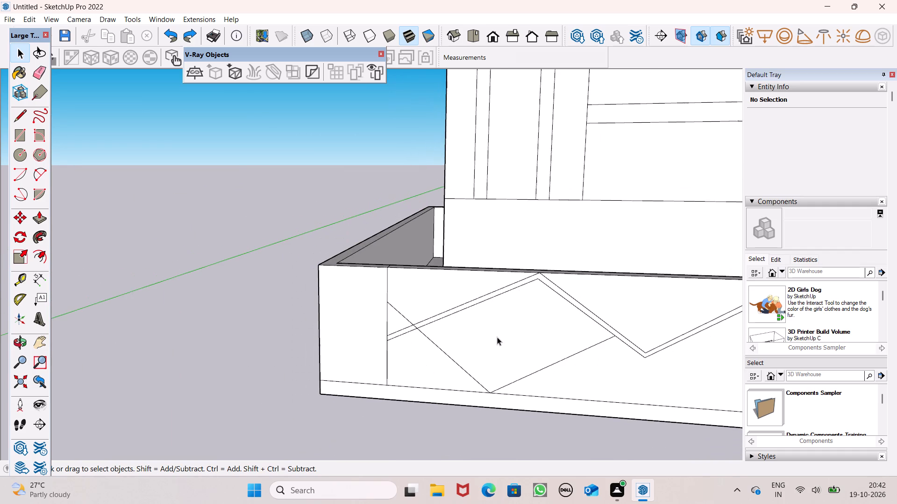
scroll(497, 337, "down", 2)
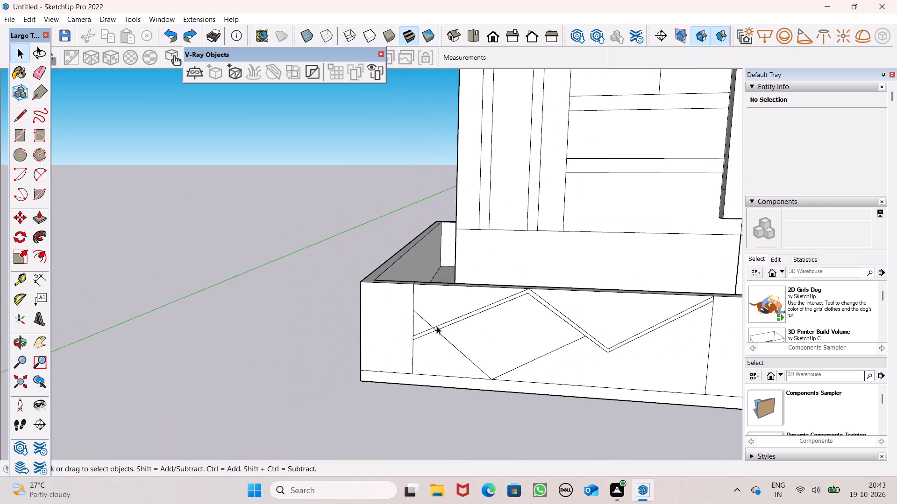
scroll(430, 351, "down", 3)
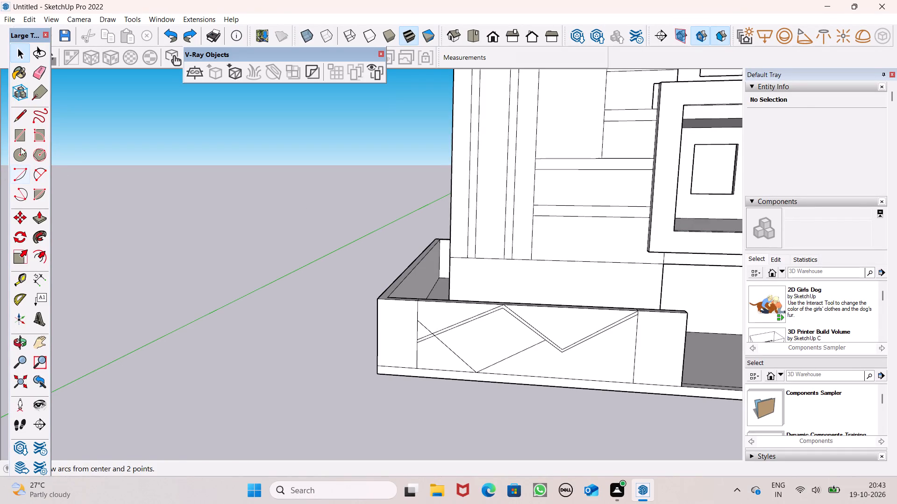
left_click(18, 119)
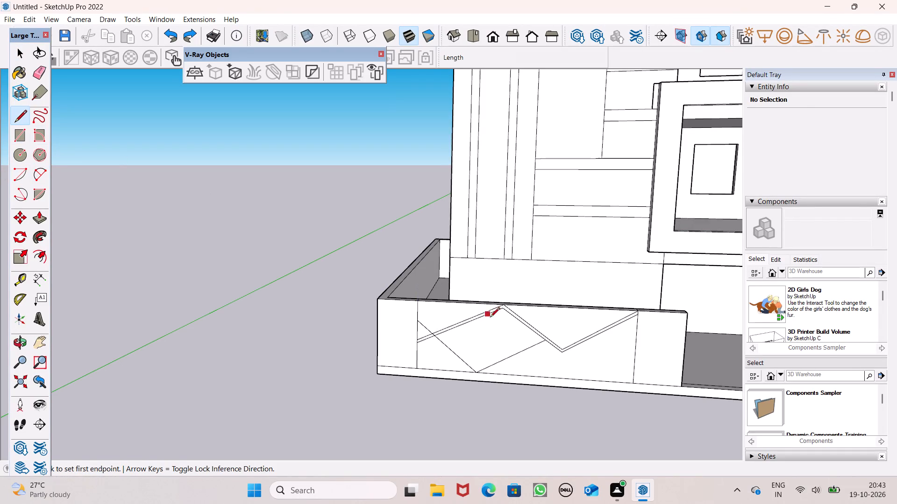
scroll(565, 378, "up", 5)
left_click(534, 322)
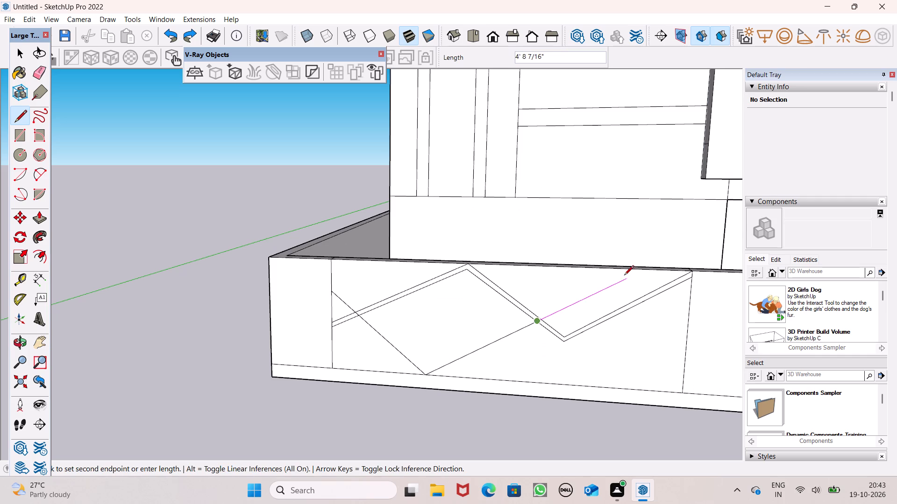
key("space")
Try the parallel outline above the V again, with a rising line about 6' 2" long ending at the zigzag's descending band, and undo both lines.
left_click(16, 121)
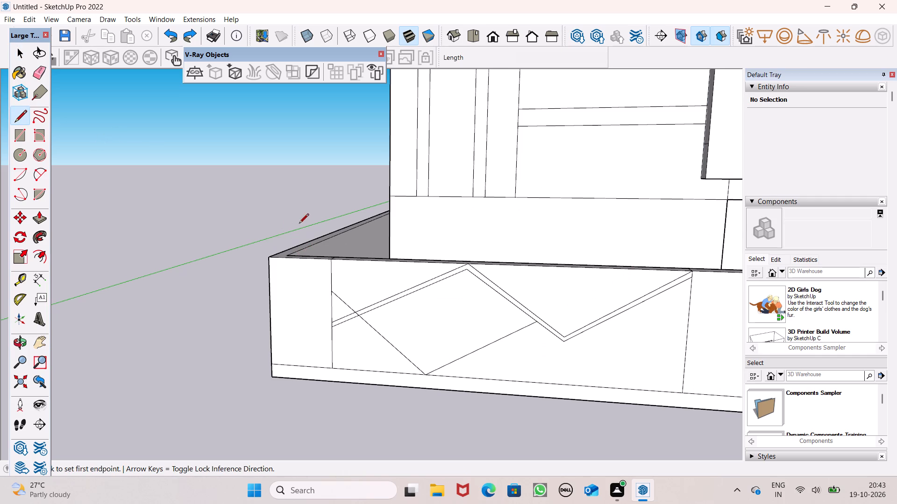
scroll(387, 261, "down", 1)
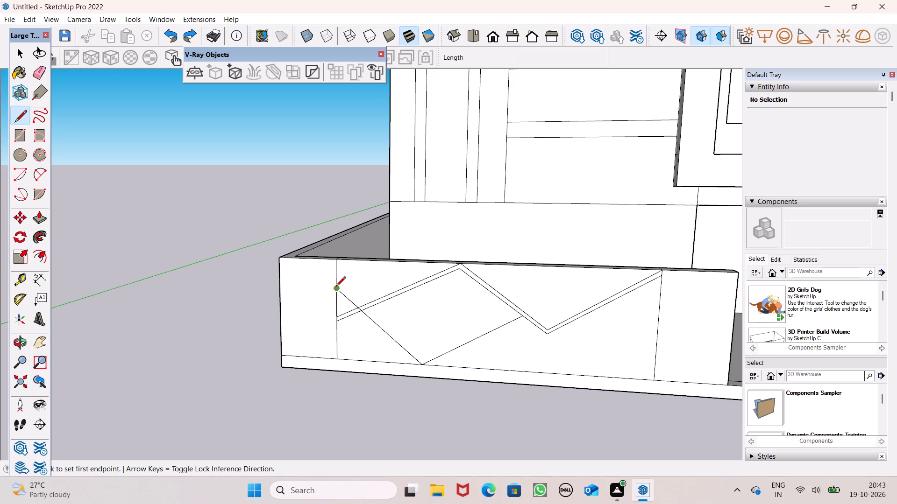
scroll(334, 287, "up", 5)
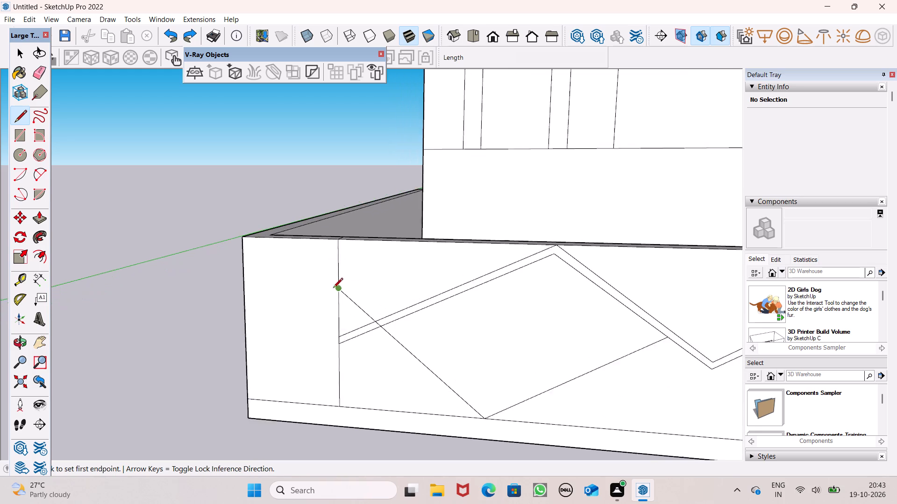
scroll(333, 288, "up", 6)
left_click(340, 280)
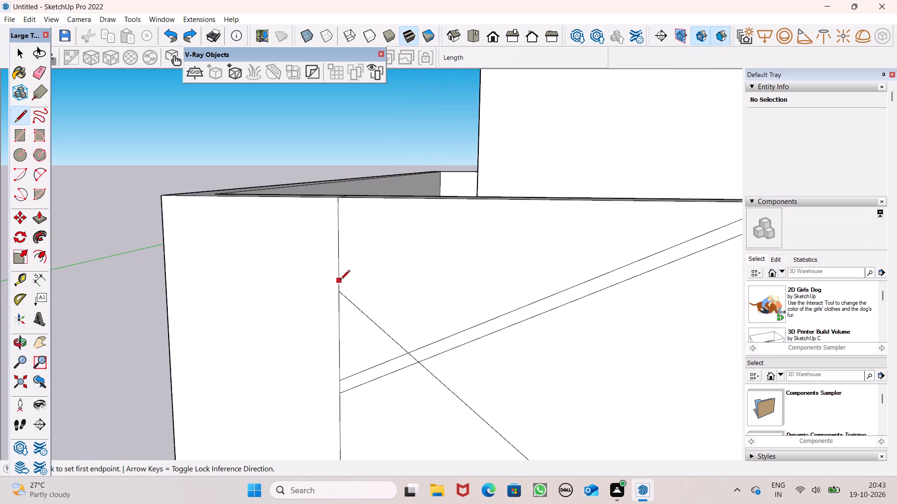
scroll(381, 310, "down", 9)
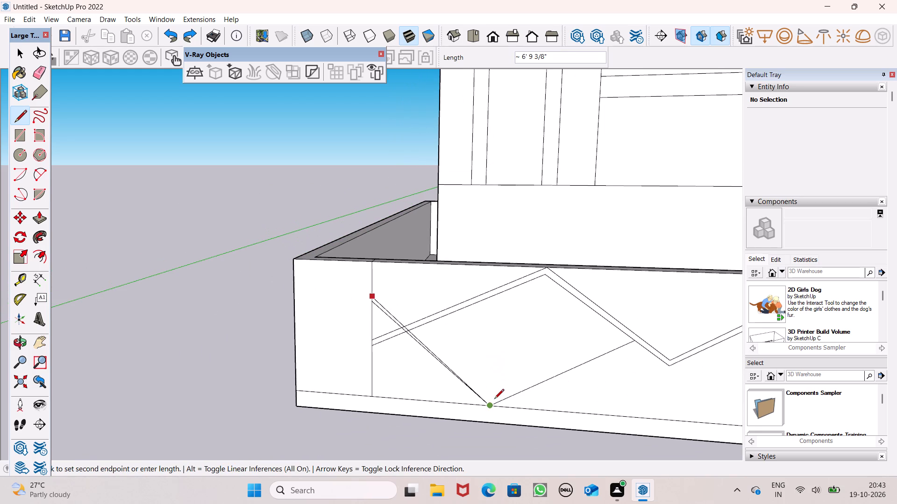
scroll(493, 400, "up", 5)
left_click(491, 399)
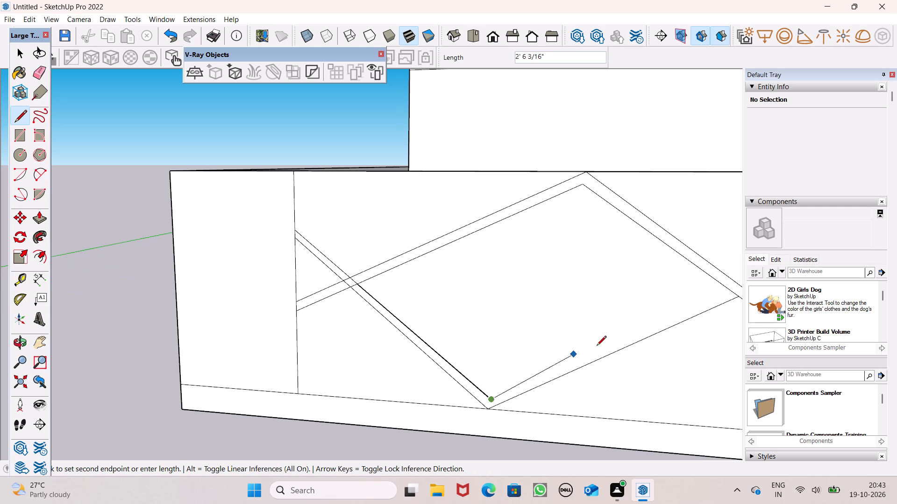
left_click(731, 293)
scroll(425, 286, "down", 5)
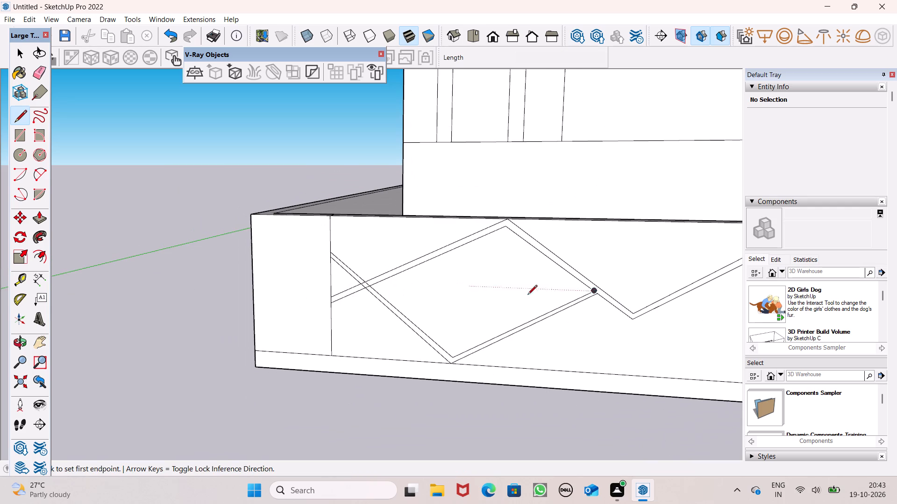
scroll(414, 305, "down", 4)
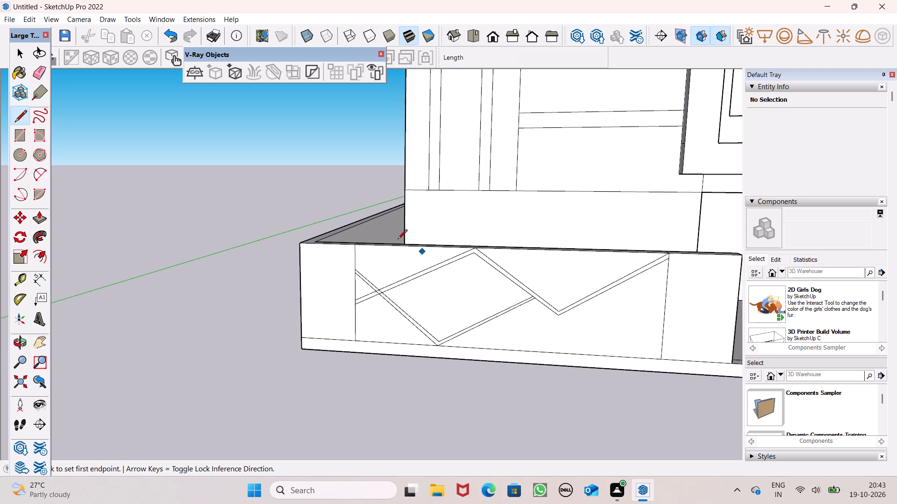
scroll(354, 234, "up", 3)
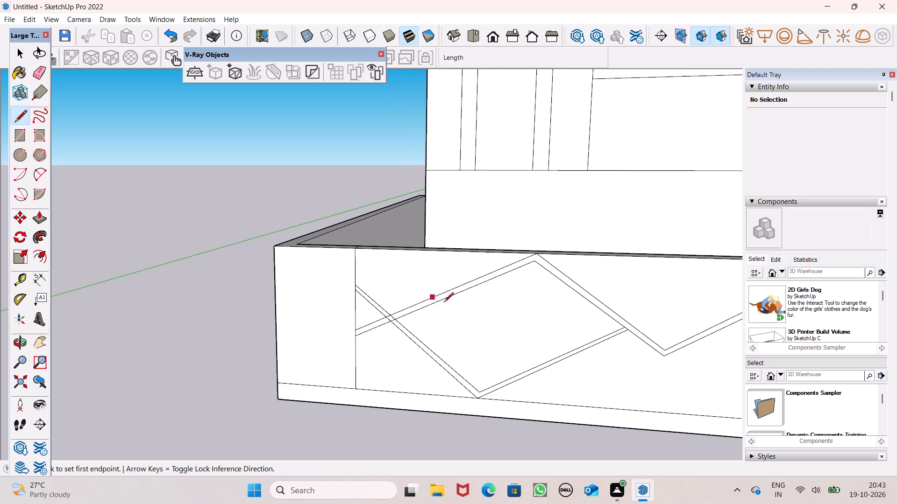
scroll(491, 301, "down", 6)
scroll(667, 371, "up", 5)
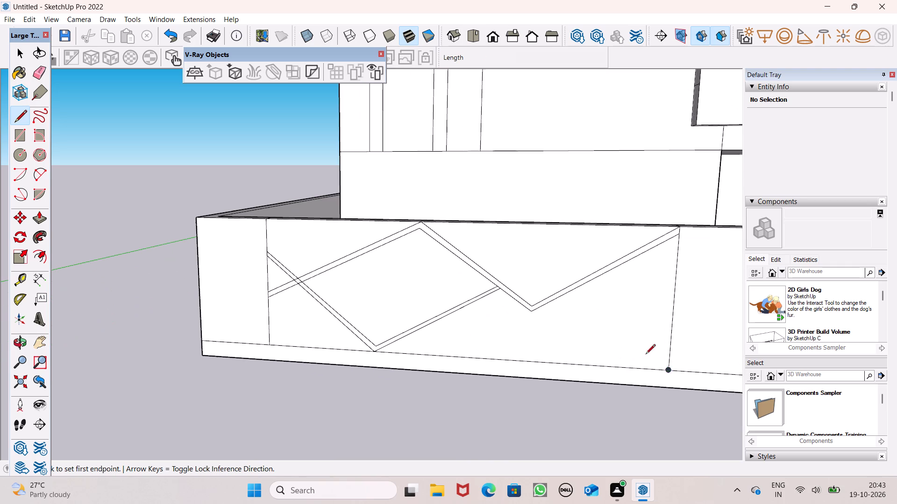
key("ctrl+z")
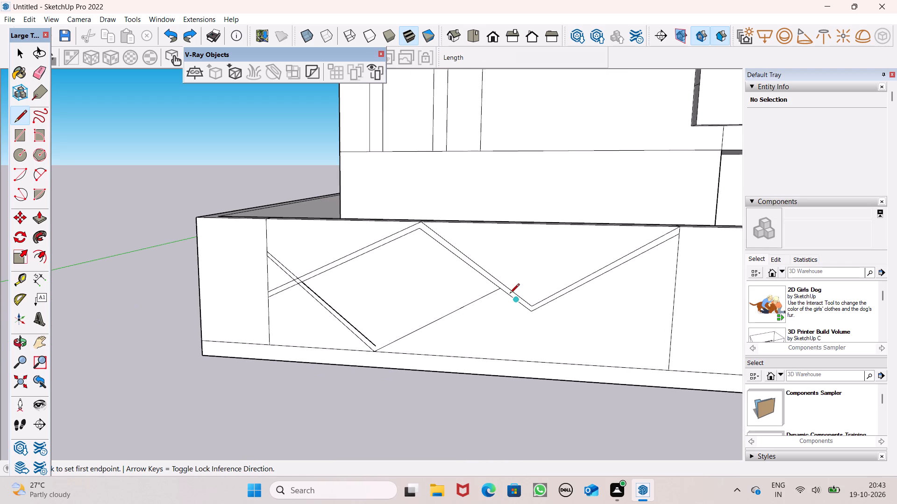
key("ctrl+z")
Undo the V's rising diagonal and redraw it about 8' long across the zigzag to a peak, descending about 7' 1" to the far division's base.
key("ctrl+z")
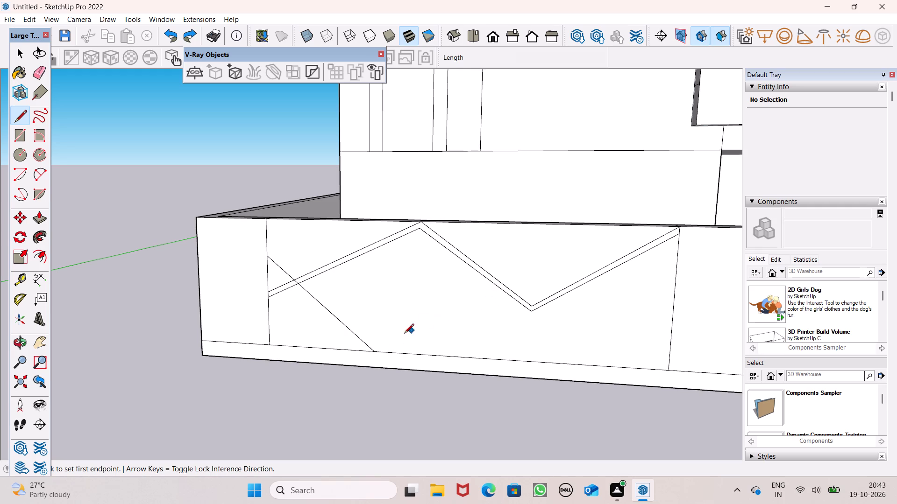
left_click(373, 354)
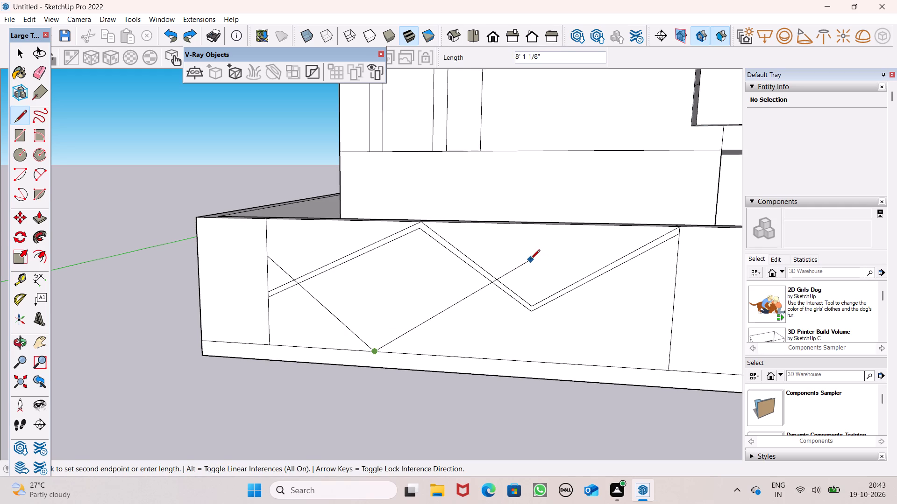
left_click(536, 260)
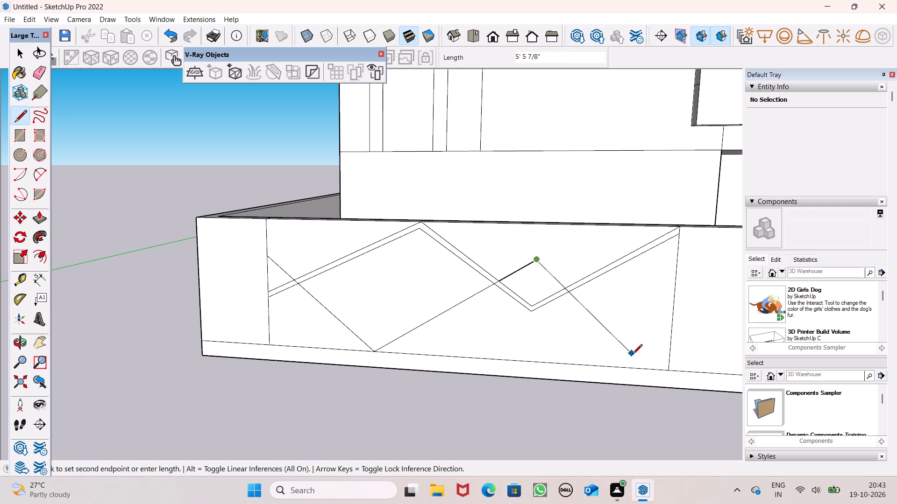
left_click(668, 367)
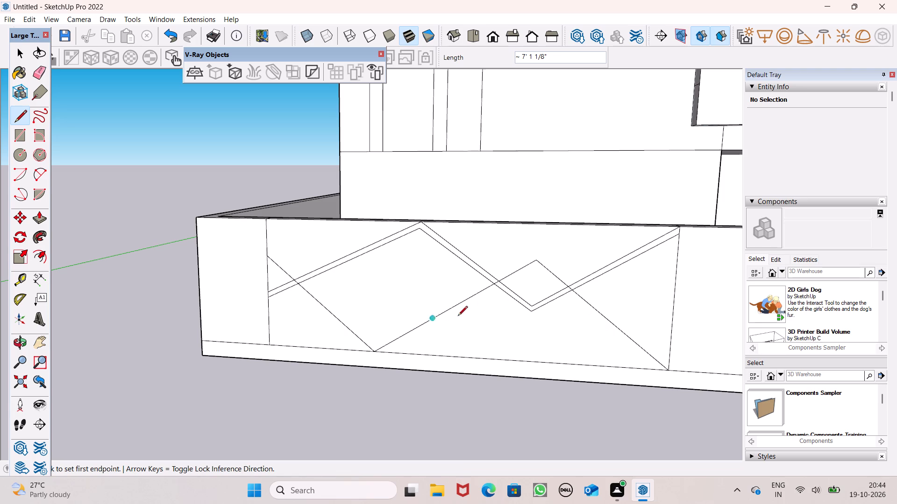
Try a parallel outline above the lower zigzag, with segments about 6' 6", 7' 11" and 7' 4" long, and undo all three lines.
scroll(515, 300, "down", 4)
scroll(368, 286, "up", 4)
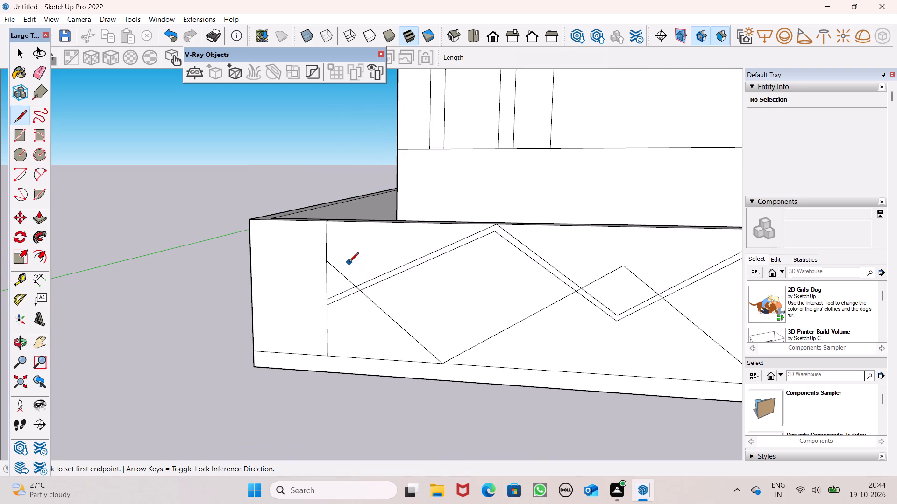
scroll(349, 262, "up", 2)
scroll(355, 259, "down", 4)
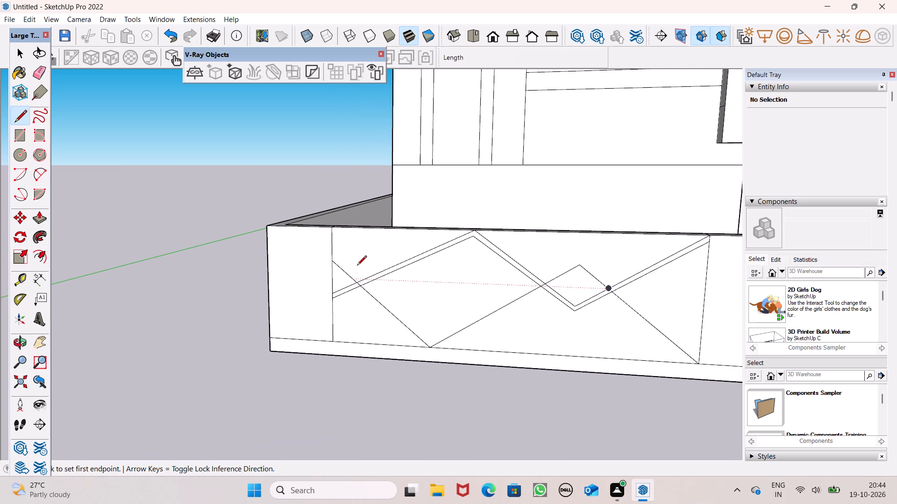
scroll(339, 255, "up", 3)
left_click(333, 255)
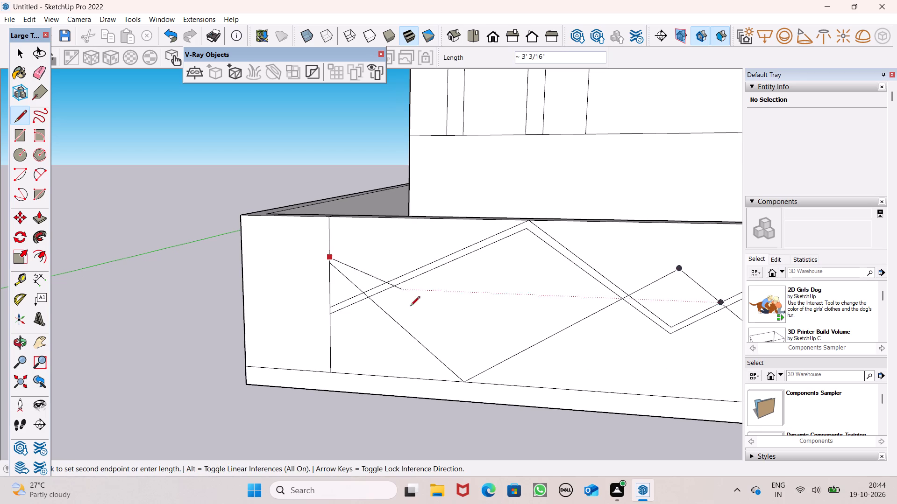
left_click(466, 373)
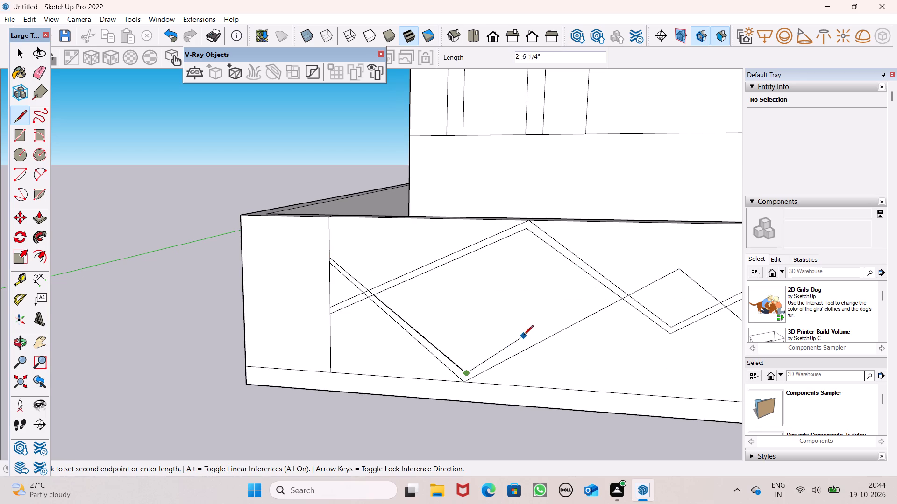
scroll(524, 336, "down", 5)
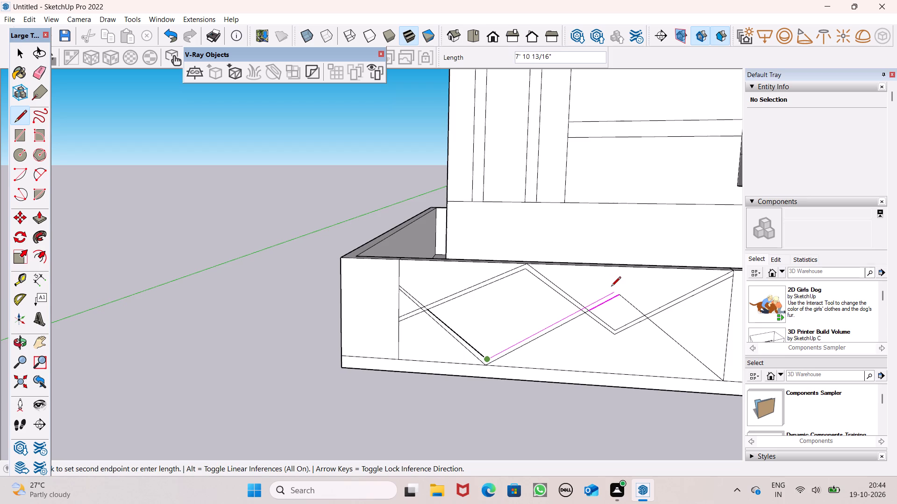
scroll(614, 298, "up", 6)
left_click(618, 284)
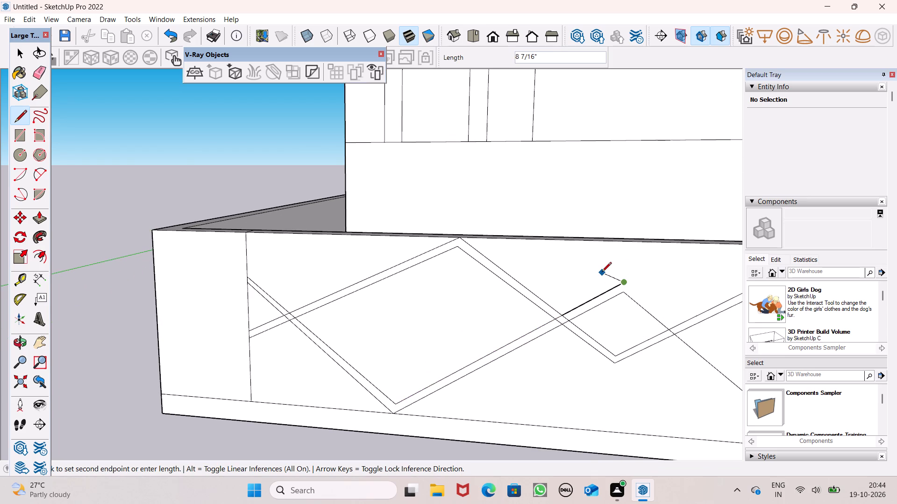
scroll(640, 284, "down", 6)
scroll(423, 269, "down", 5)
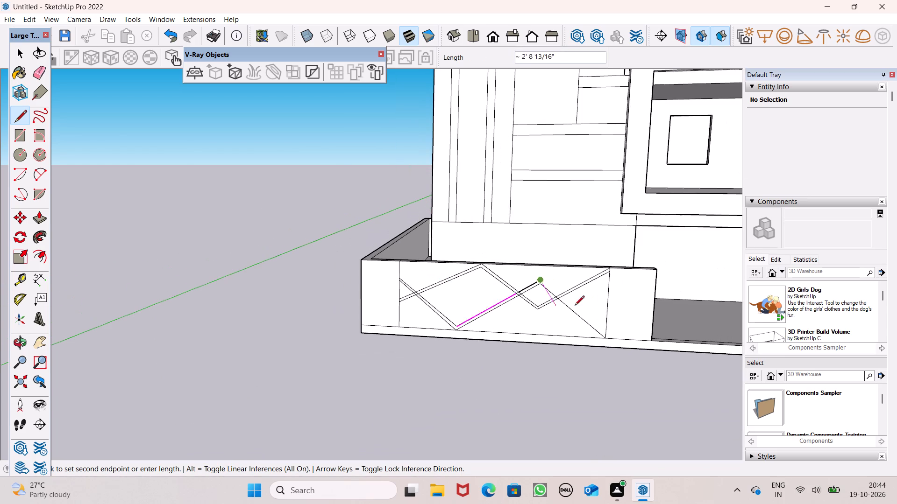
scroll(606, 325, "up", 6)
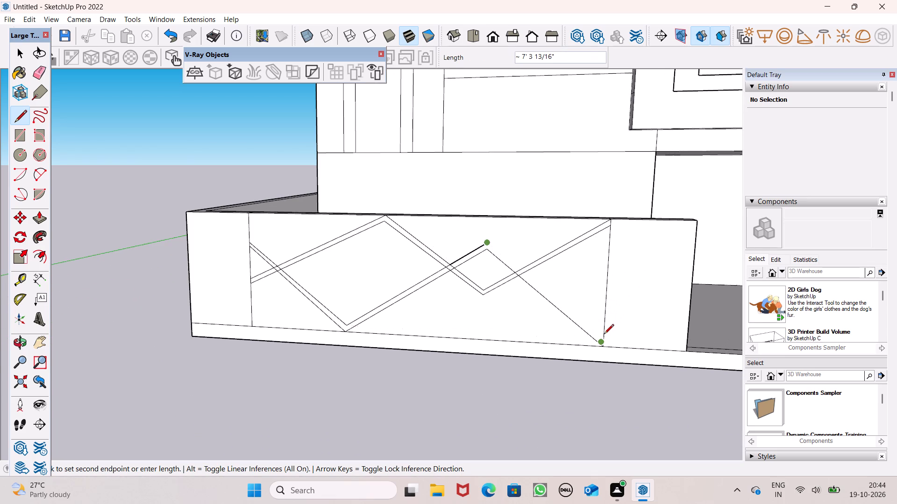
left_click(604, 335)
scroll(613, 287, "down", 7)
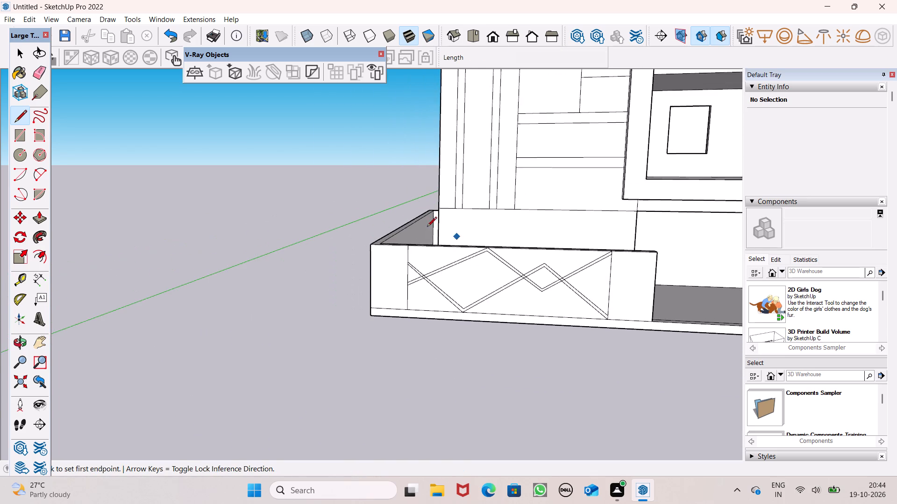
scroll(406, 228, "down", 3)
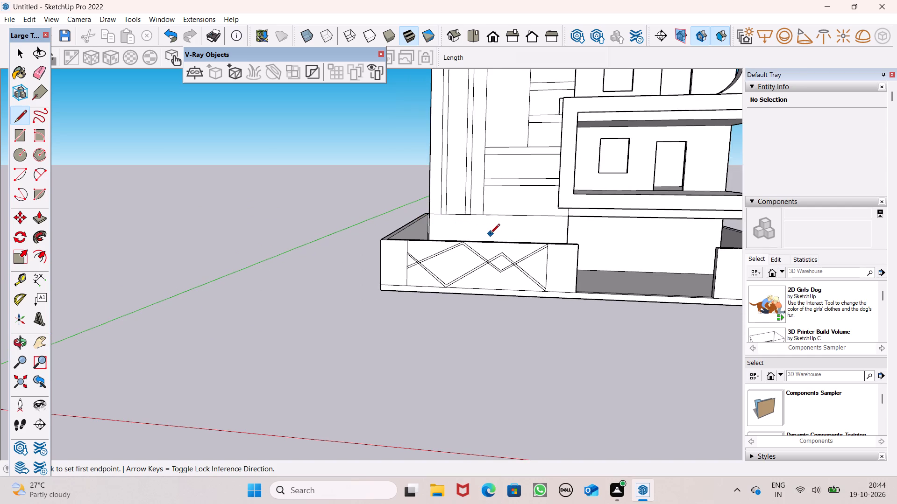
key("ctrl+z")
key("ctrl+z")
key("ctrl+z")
Undo the remaining lower zigzag and the whole double-line upper zigzag, back to the empty panel between the two vertical divisions.
key("ctrl+z")
key("ctrl+z")
key("ctrl+z")
key("ctrl+z")
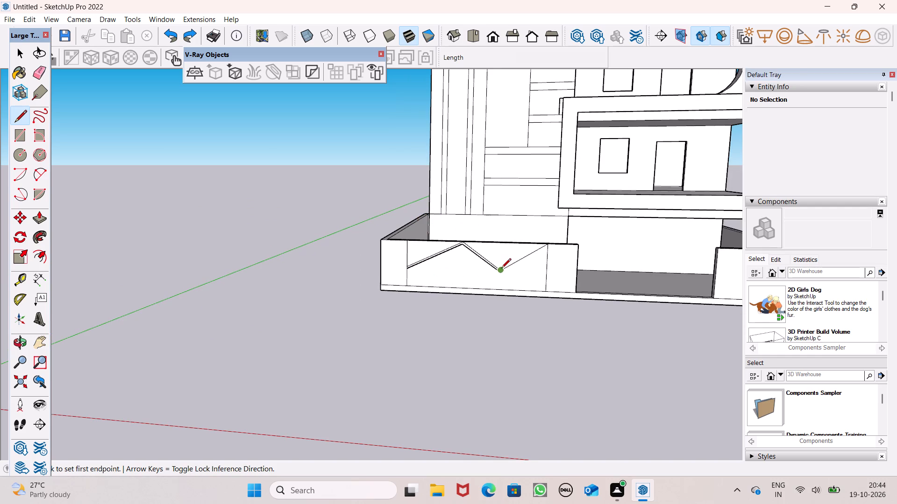
key("ctrl+z")
key("ctrl+z")
key("ctrl+z")
key("ctrl+z")
key("ctrl+z")
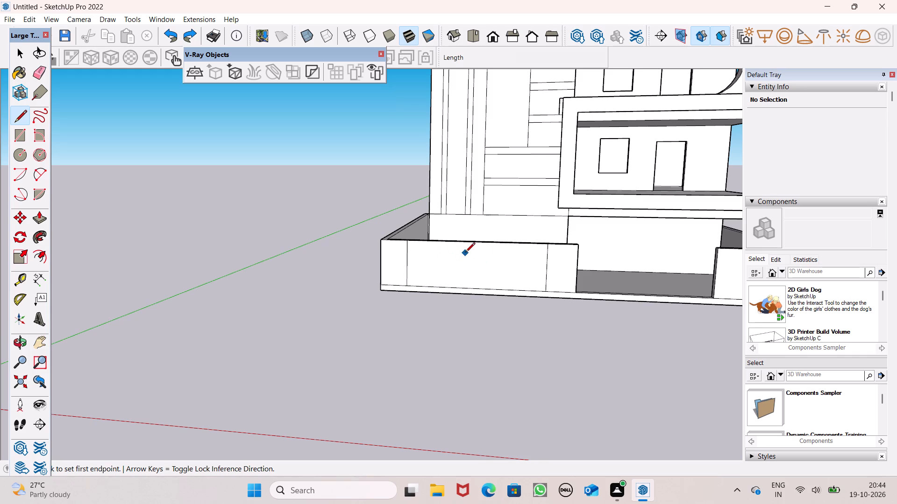
Draw an inverted V on the wall panel, rising about 9' 5" from the near division's base and descending about 9' 11" to the far one's.
left_click(409, 286)
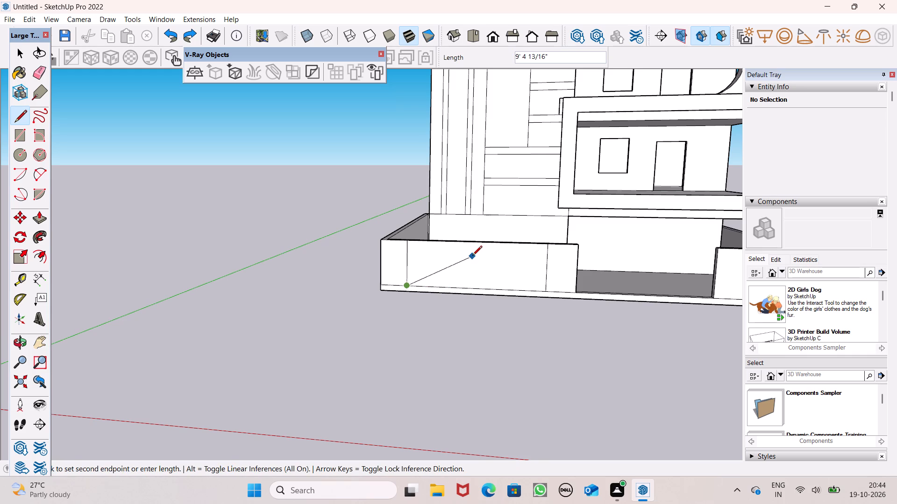
left_click_drag(473, 257, 477, 259)
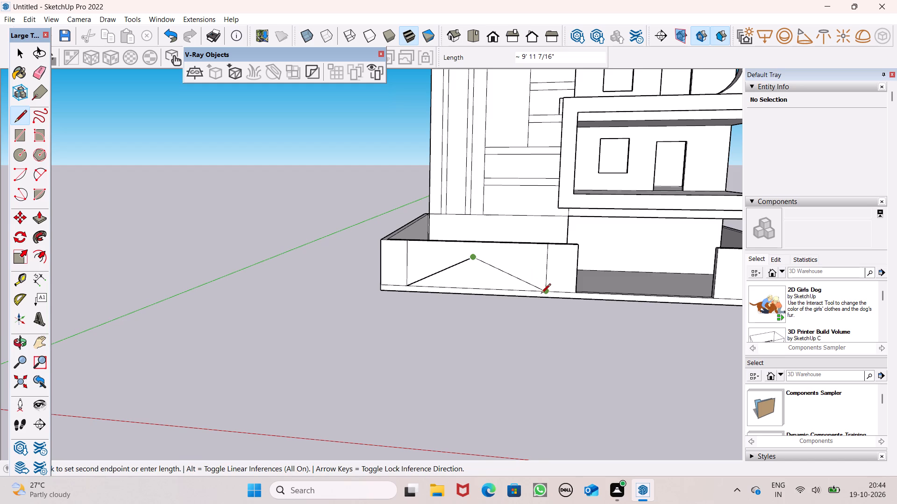
left_click(541, 294)
Draw a parallel outline just above the inverted V, rising about 9' 1" and descending about 9' 11" to the far vertical division.
scroll(427, 273, "up", 11)
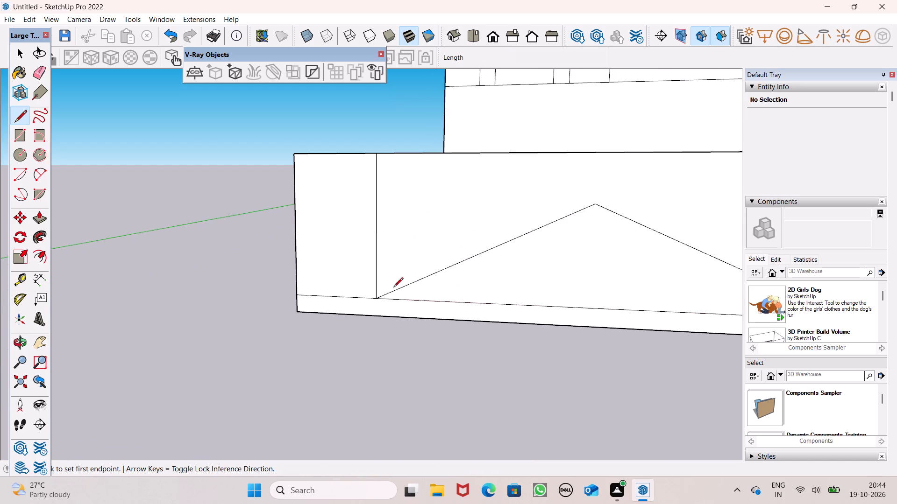
scroll(363, 274, "down", 2)
scroll(411, 280, "up", 2)
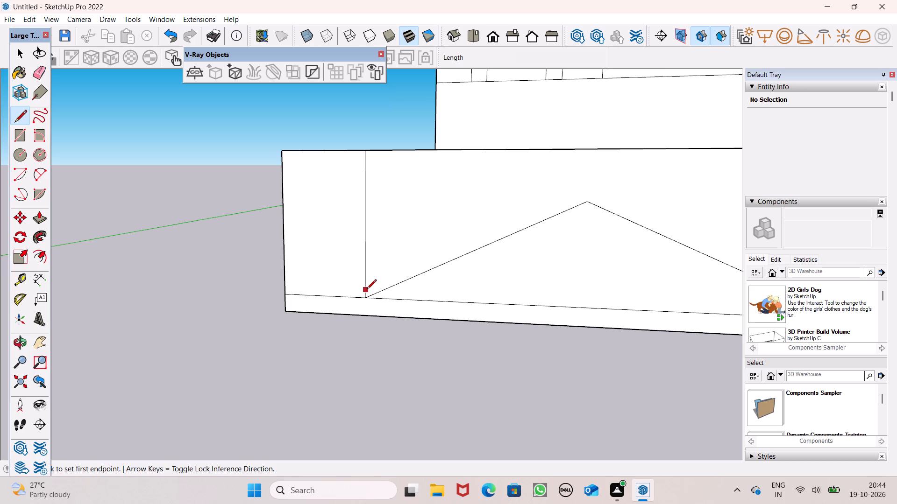
left_click_drag(367, 290, 374, 287)
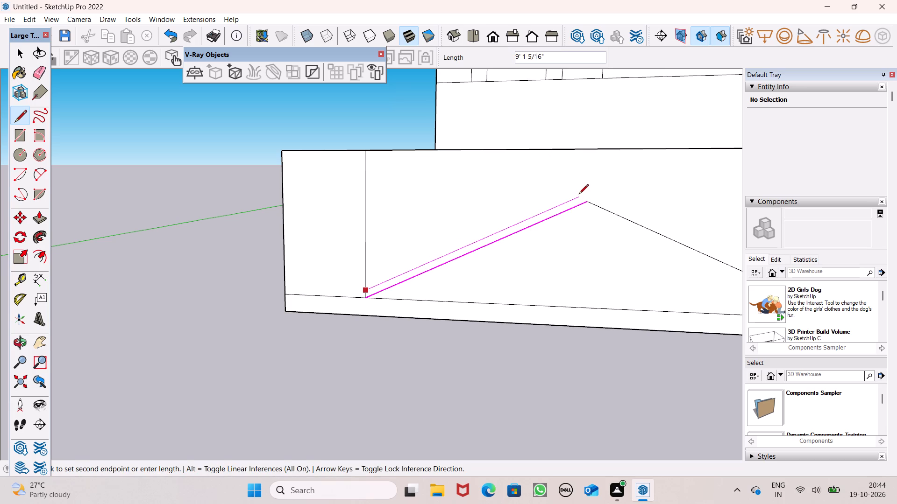
left_click(583, 192)
scroll(582, 193, "down", 5)
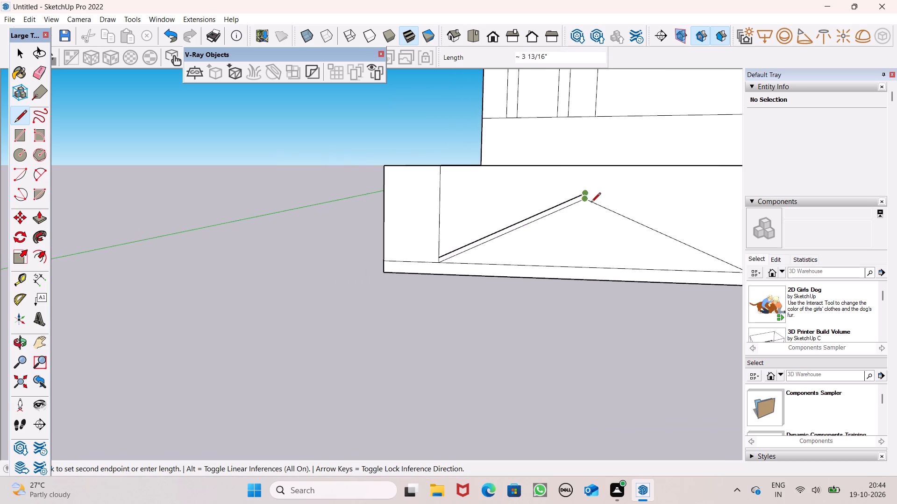
scroll(591, 201, "down", 7)
scroll(670, 235, "up", 6)
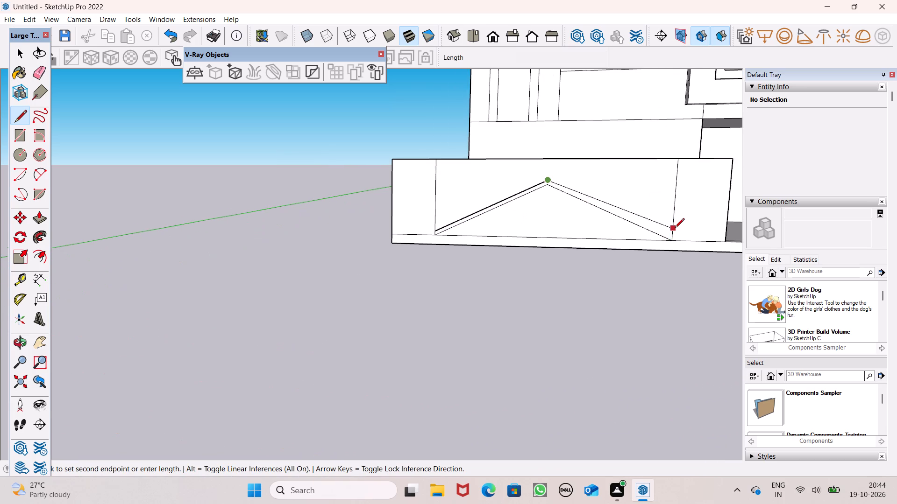
scroll(675, 229, "up", 10)
left_click(669, 247)
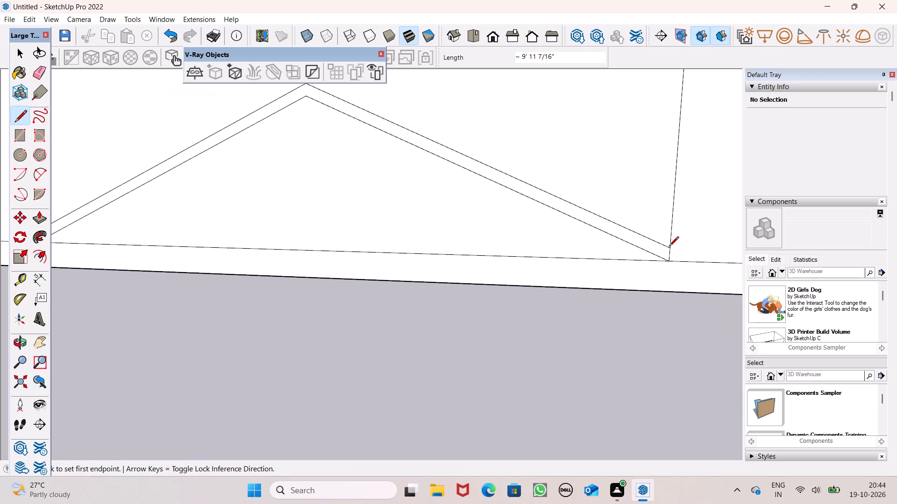
Draw a crossing V, descending about 9' 4" from the near division to the base line below the peak and rising about 9' 10" to the far division.
scroll(627, 219, "down", 7)
scroll(638, 260, "down", 4)
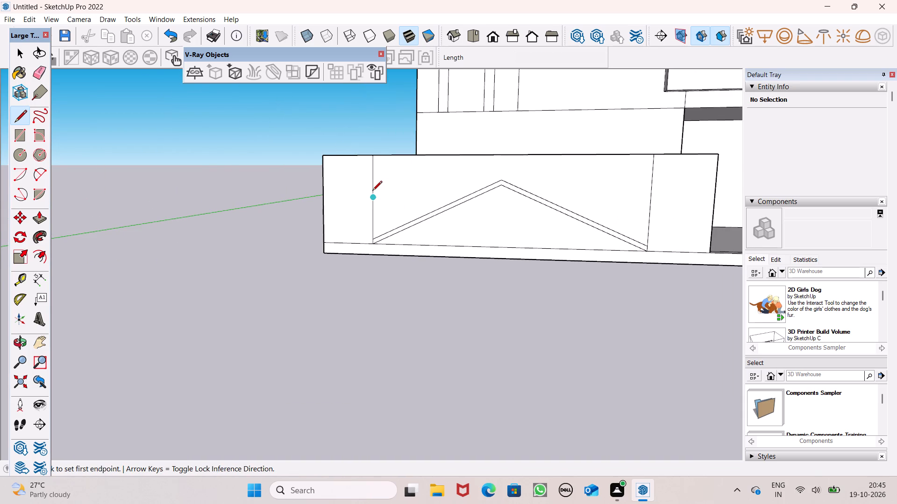
left_click_drag(371, 189, 377, 192)
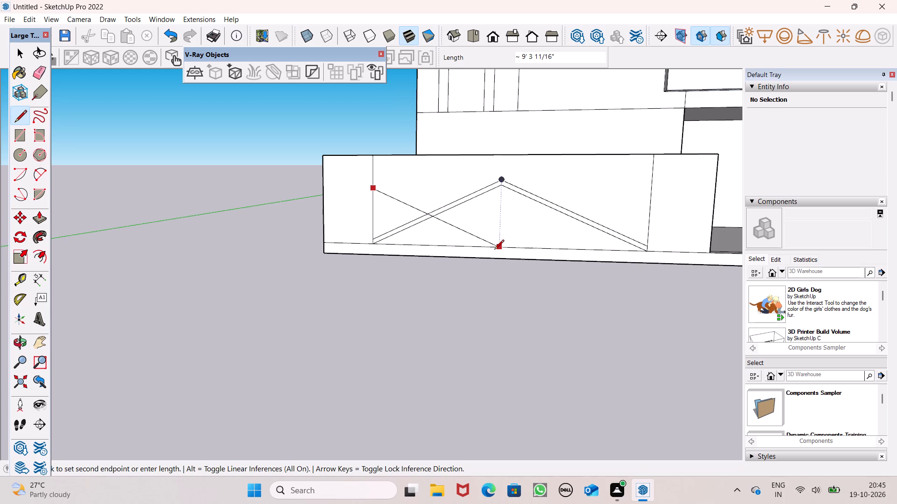
left_click(494, 250)
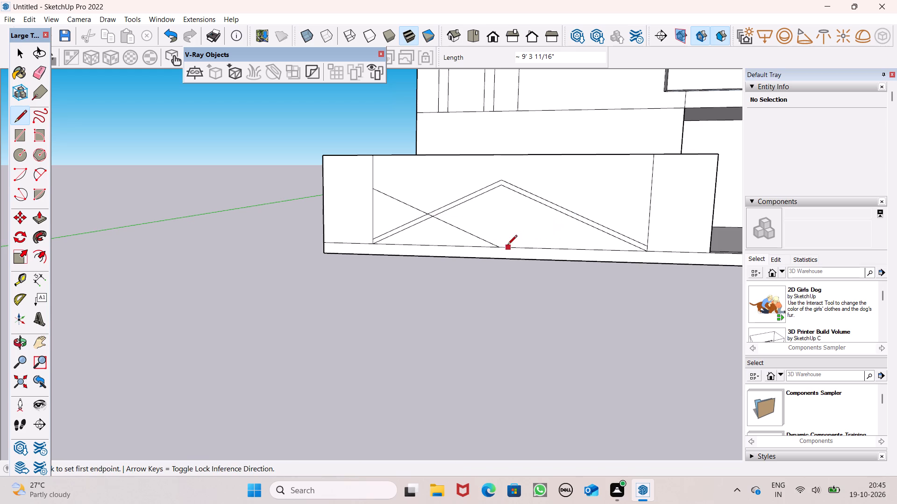
left_click(503, 248)
left_click(649, 191)
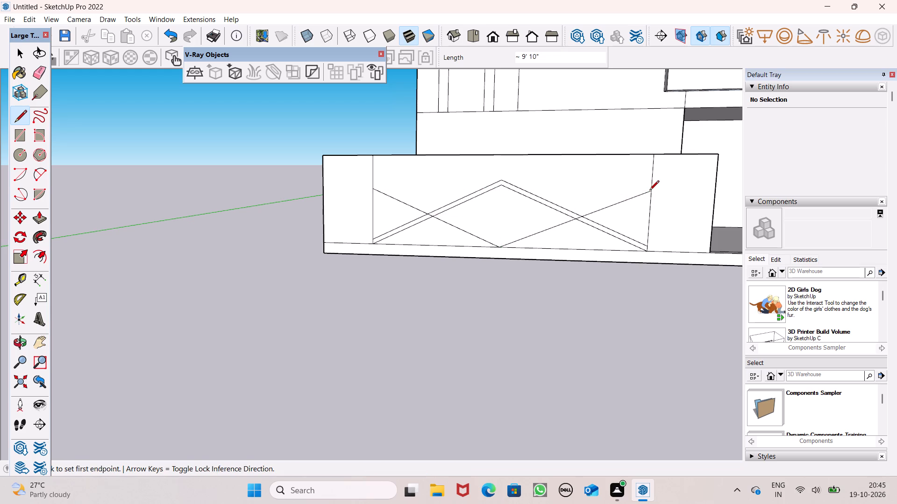
Draw a parallel line about 9' 3" long just above the V's descending diagonal, starting on the near vertical division.
scroll(399, 192, "up", 5)
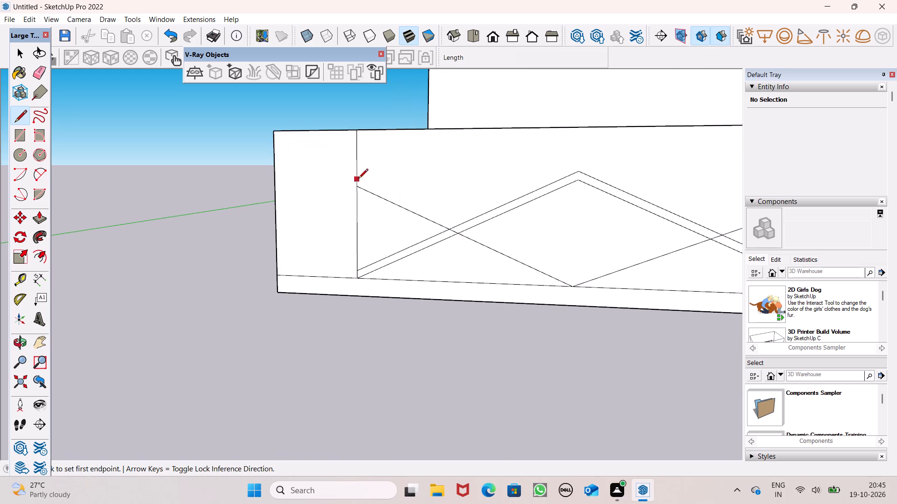
left_click_drag(356, 179, 365, 186)
scroll(475, 225, "down", 3)
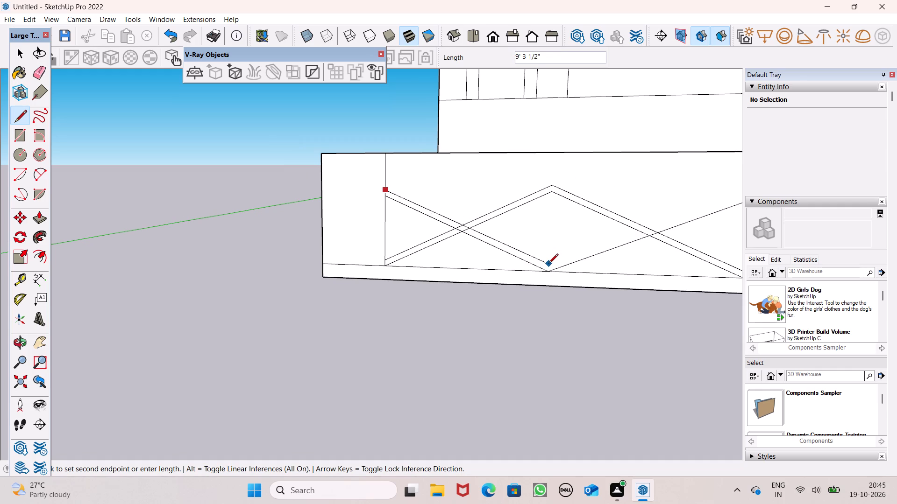
scroll(548, 265, "up", 6)
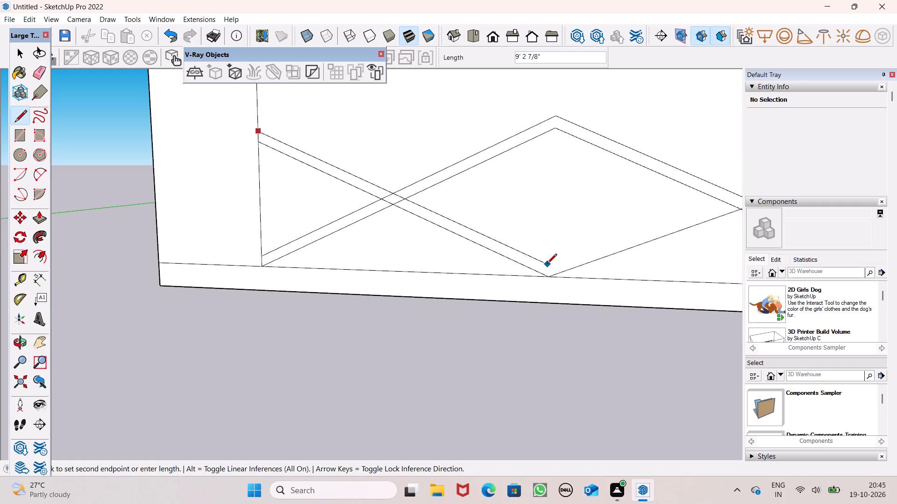
left_click(548, 266)
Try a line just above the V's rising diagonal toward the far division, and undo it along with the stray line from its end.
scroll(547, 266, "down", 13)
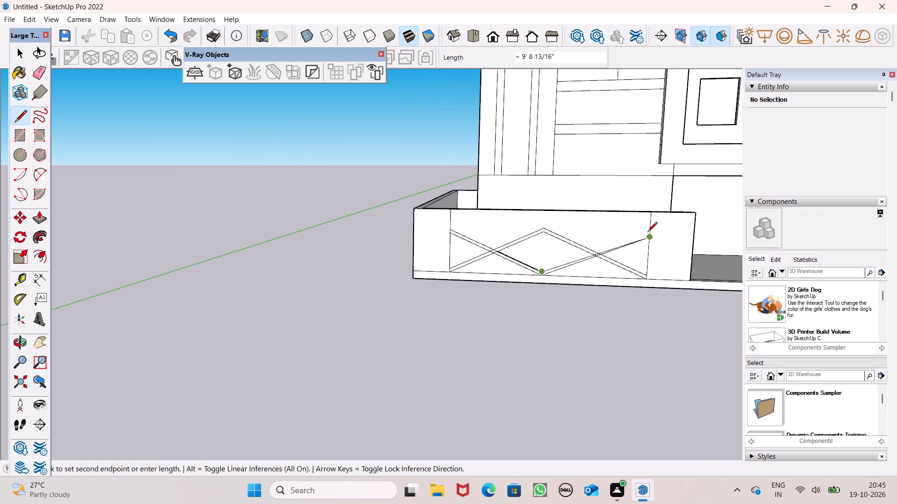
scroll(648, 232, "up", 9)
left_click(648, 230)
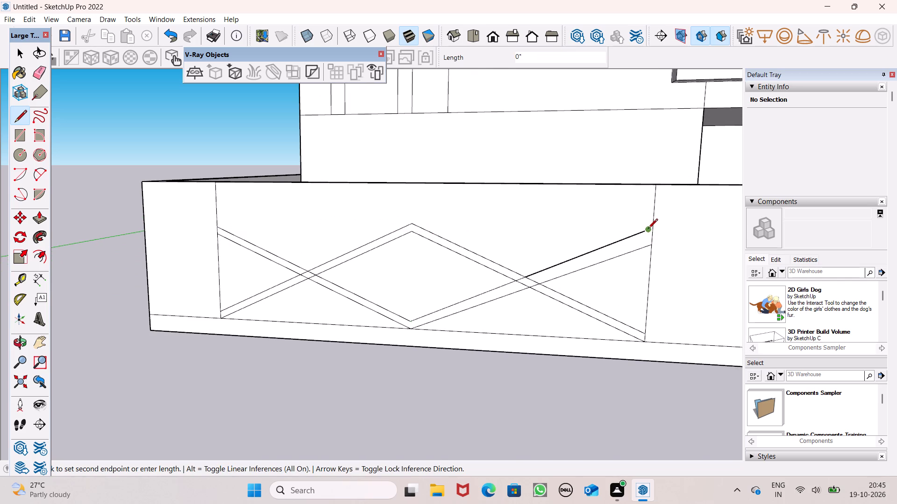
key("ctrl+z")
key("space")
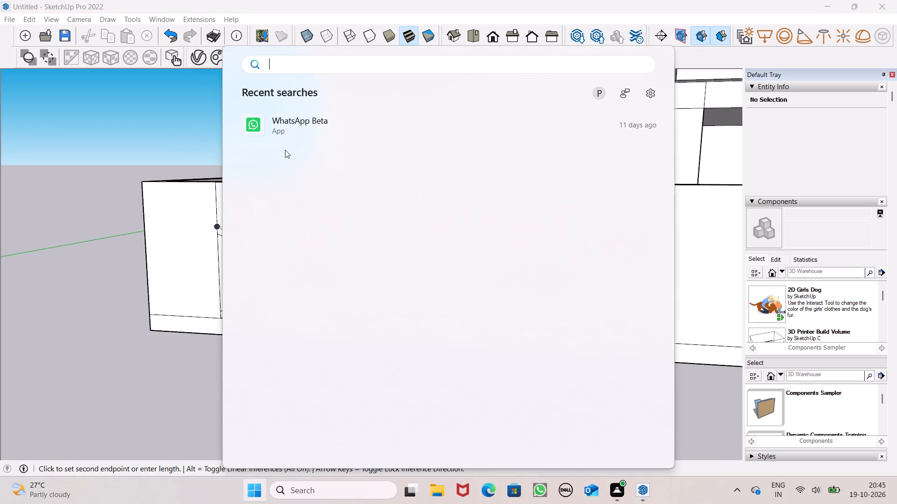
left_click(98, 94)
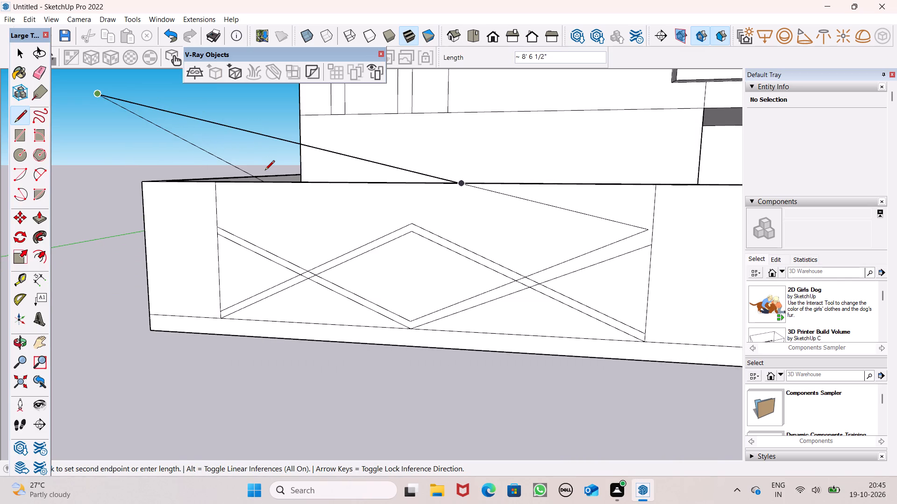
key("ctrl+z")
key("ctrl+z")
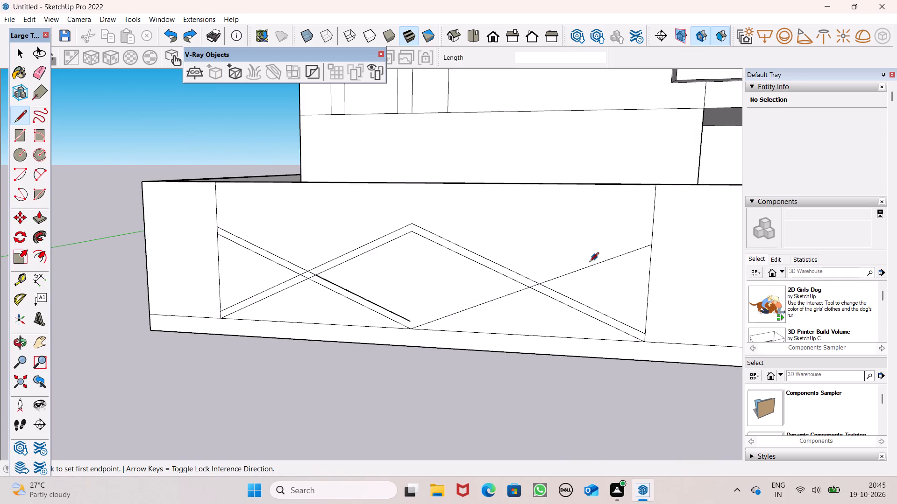
Draw a line about 9' 10" long just above the V's rising diagonal, from the inner line's low point to the far vertical division.
left_click(409, 322)
left_click(650, 237)
scroll(599, 236, "down", 5)
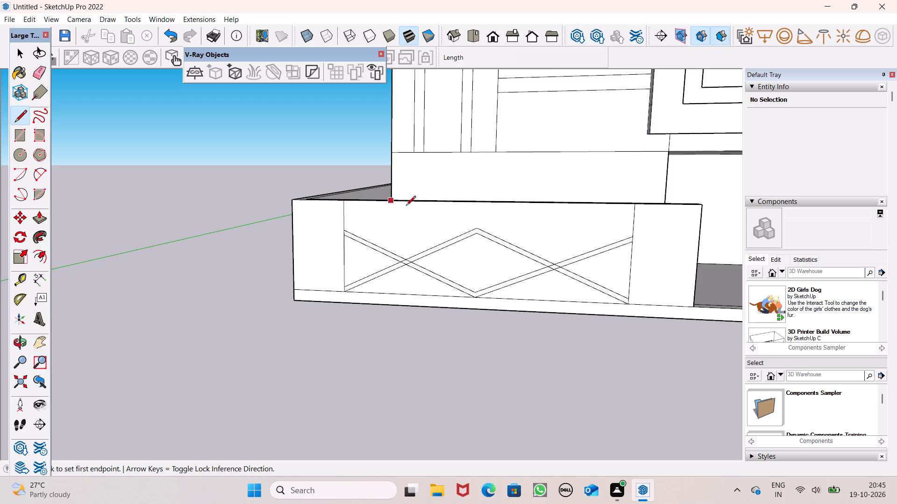
Draw a horizontal line just above the crossing V pattern on the boundary wall's front face, from the near vertical division to the far one.
scroll(446, 203, "up", 1)
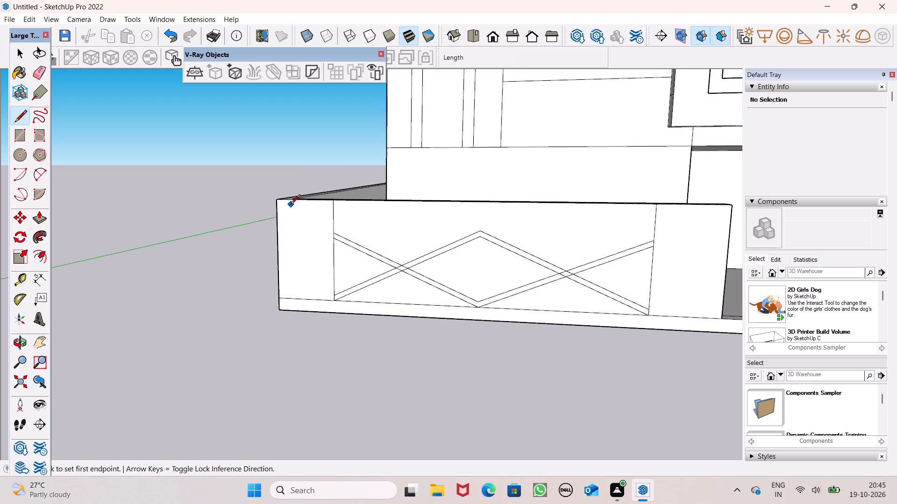
scroll(465, 222, "up", 2)
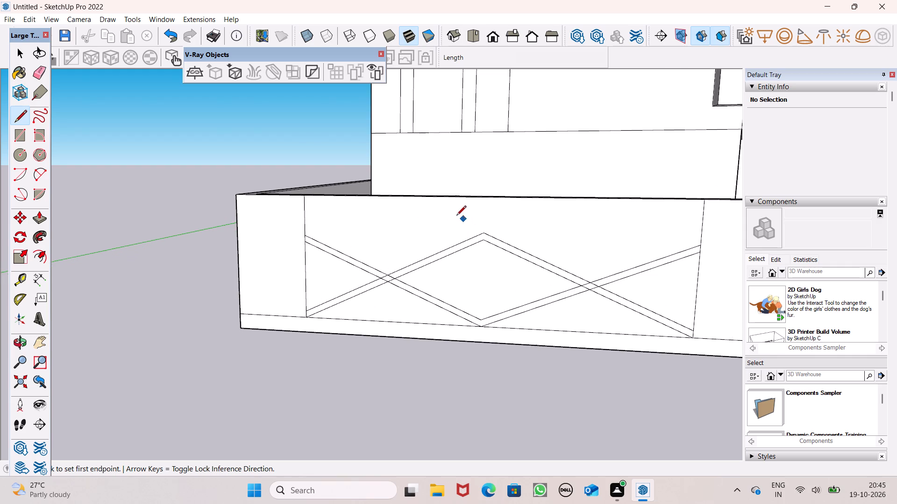
scroll(419, 207, "down", 2)
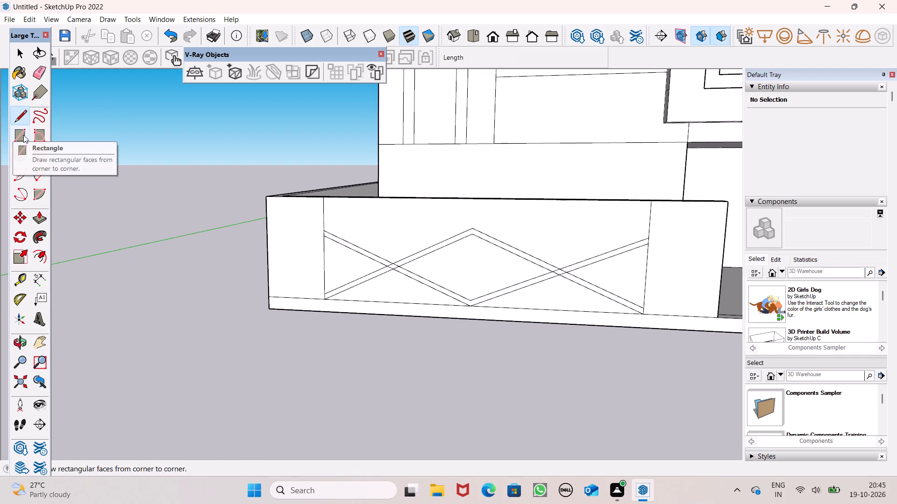
left_click(25, 112)
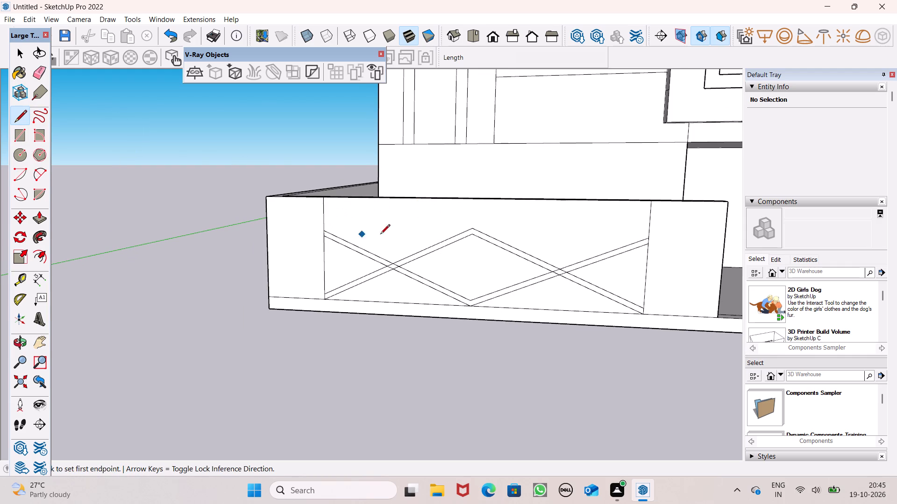
left_click(324, 223)
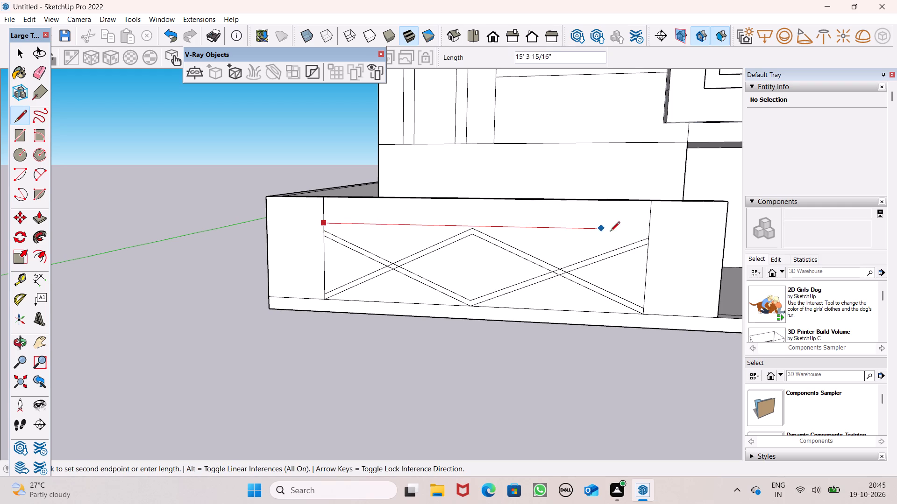
left_click(651, 229)
scroll(374, 181, "down", 4)
key("space")
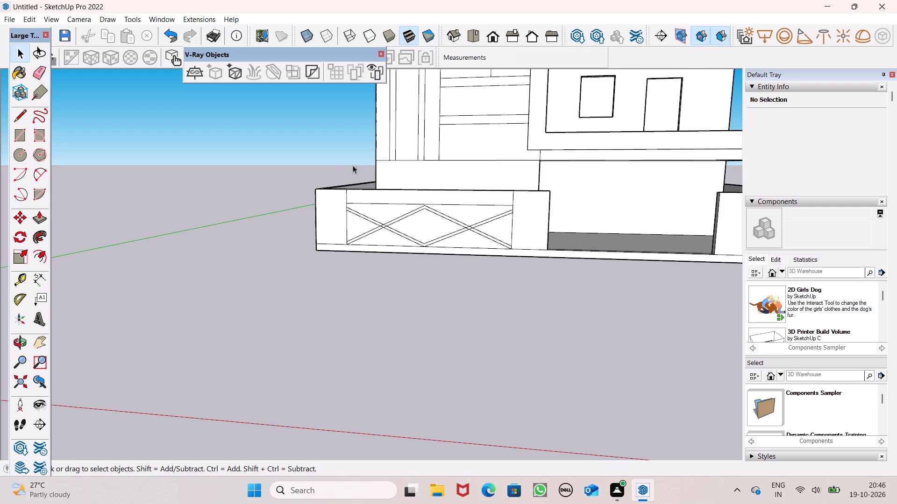
Examine the whole building and its boundary wall from the front and from a raised viewpoint.
scroll(331, 160, "down", 9)
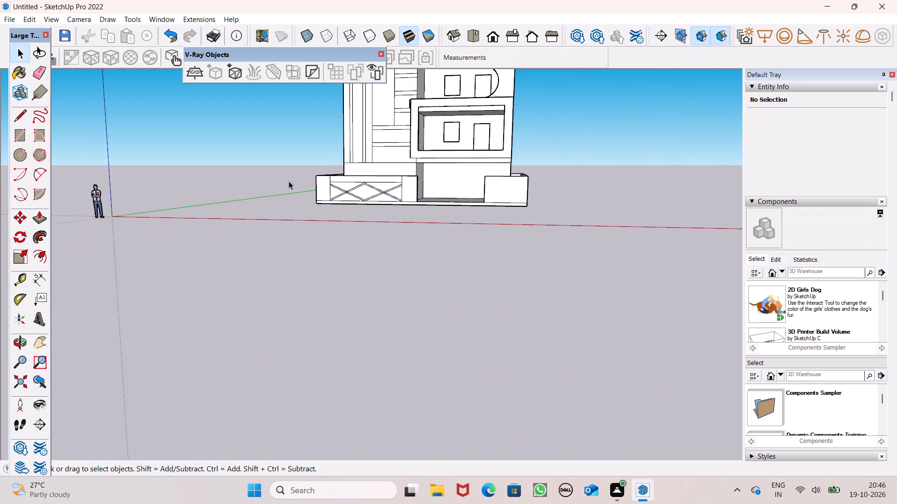
scroll(498, 195, "up", 6)
scroll(531, 171, "down", 3)
middle_click_drag(522, 183, 512, 209)
scroll(509, 205, "up", 1)
scroll(494, 172, "down", 12)
middle_click_drag(463, 214, 508, 205)
scroll(424, 199, "down", 4)
scroll(457, 97, "up", 6)
scroll(500, 126, "up", 5)
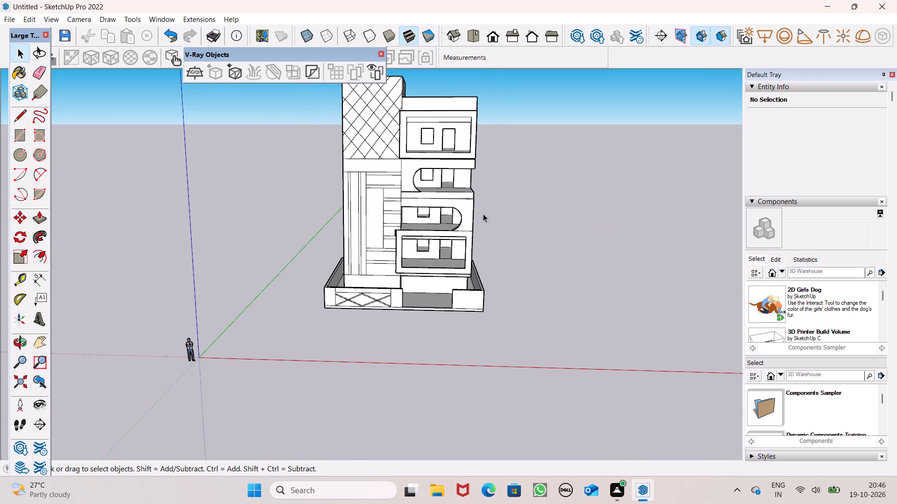
Locate the materials library to look over the available surface finishes for the building.
scroll(818, 333, "down", 4)
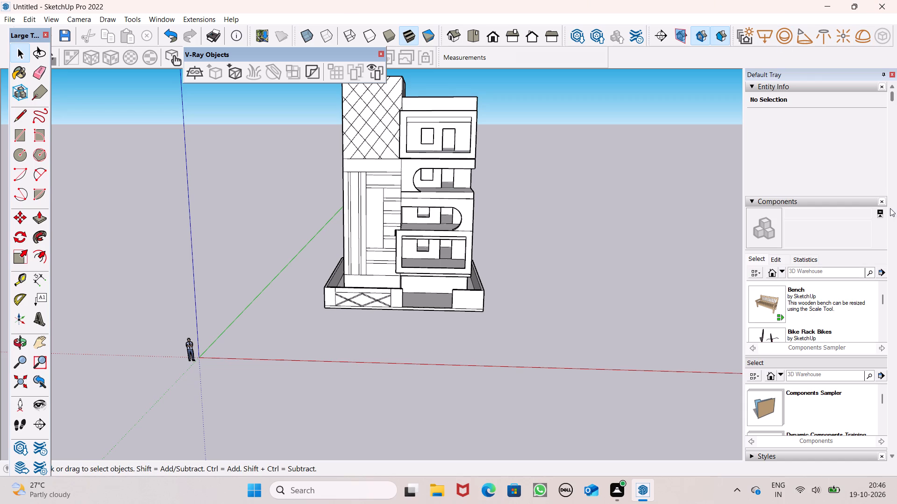
scroll(838, 227, "down", 5)
scroll(843, 276, "down", 16)
scroll(839, 273, "down", 15)
scroll(844, 345, "down", 4)
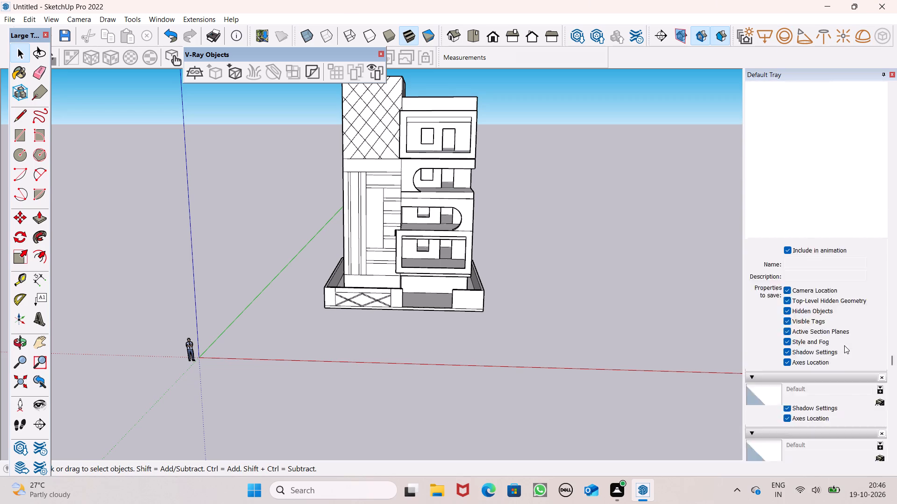
scroll(844, 345, "down", 3)
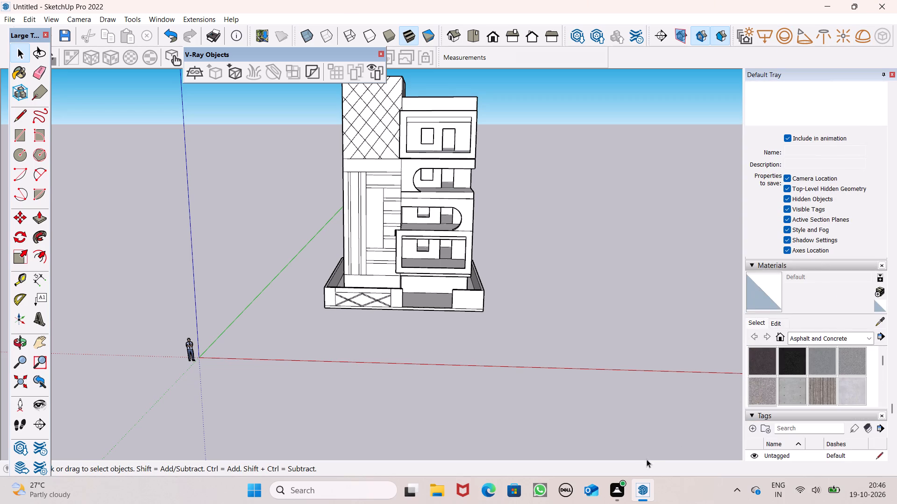
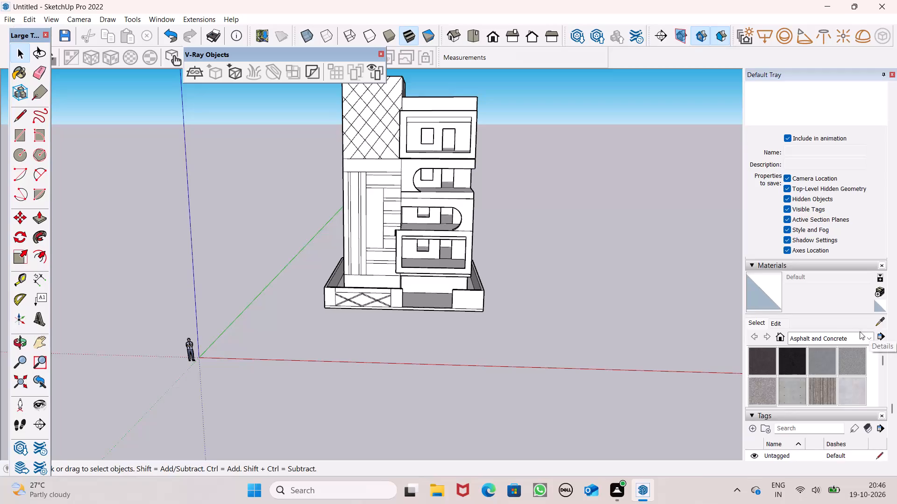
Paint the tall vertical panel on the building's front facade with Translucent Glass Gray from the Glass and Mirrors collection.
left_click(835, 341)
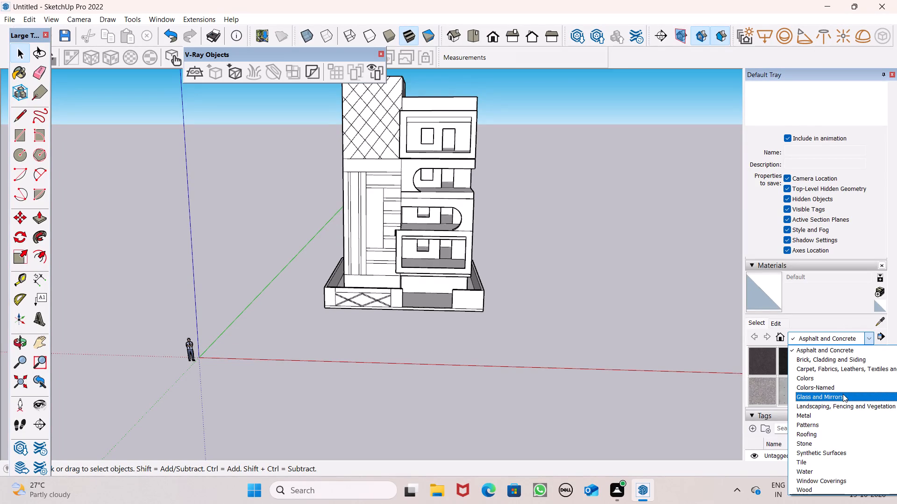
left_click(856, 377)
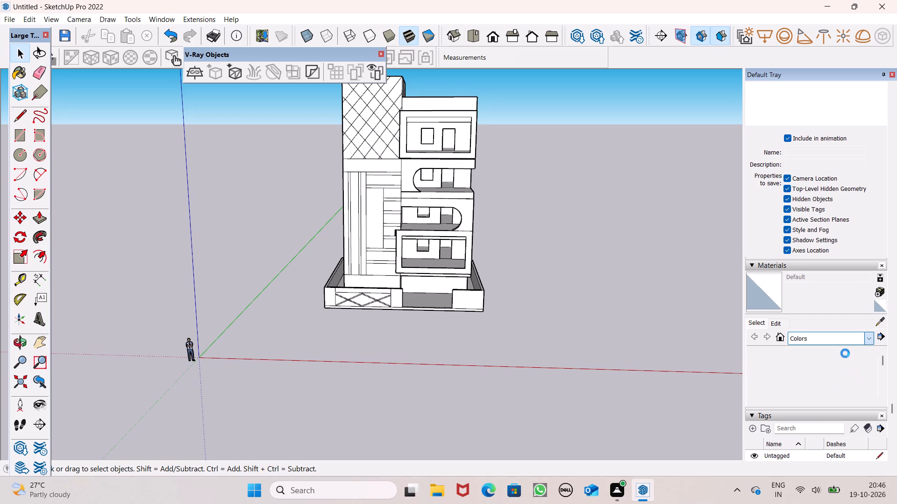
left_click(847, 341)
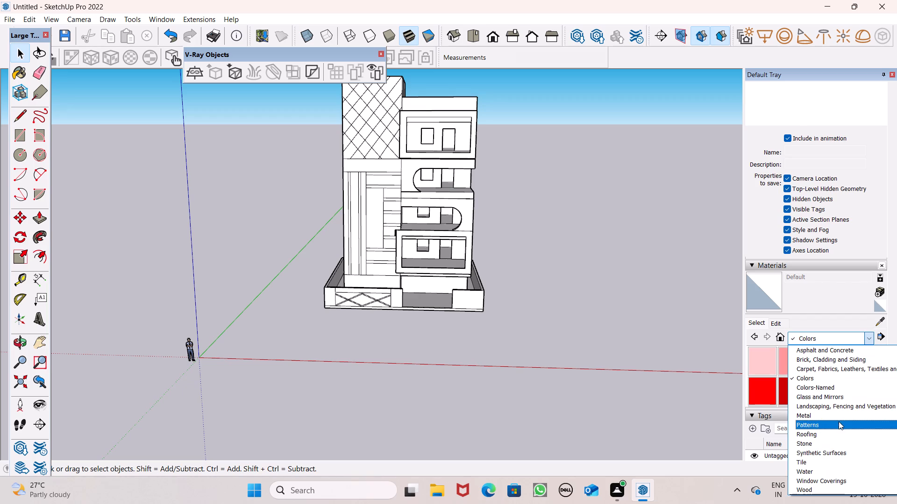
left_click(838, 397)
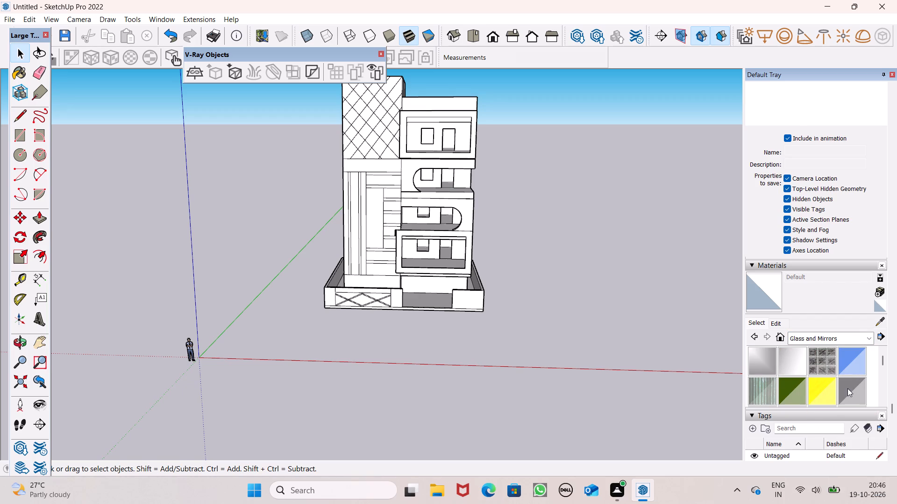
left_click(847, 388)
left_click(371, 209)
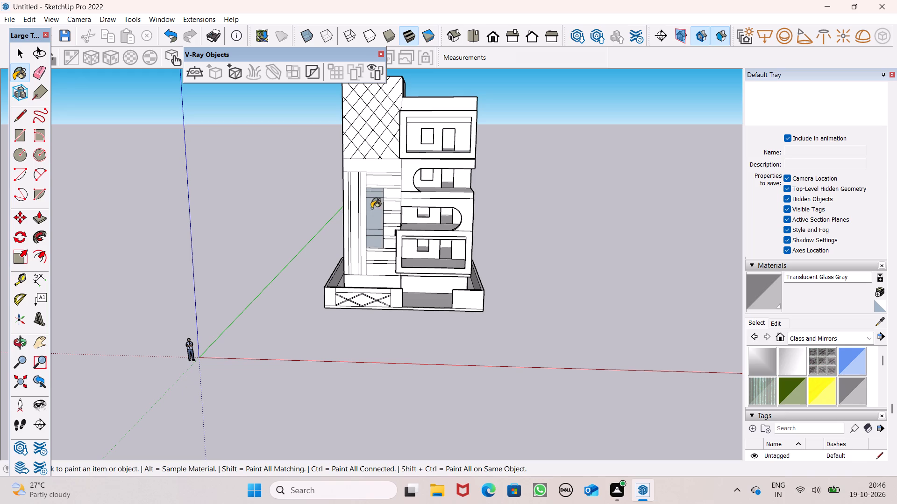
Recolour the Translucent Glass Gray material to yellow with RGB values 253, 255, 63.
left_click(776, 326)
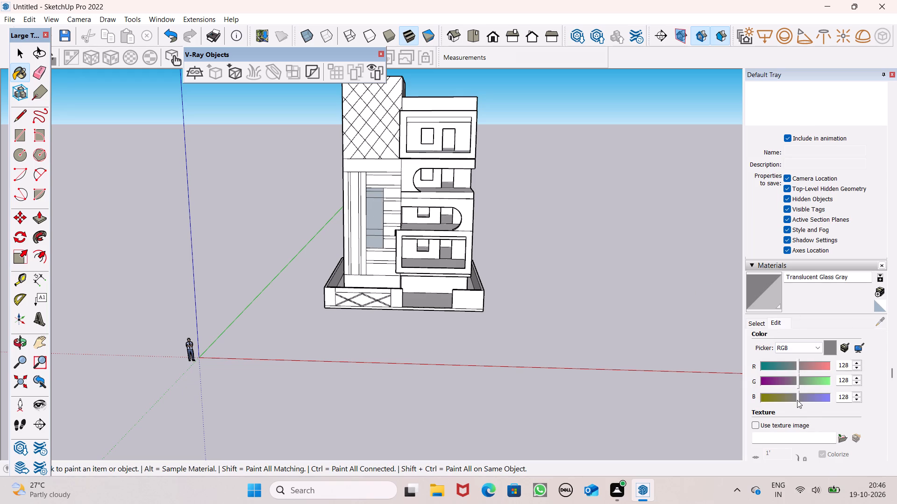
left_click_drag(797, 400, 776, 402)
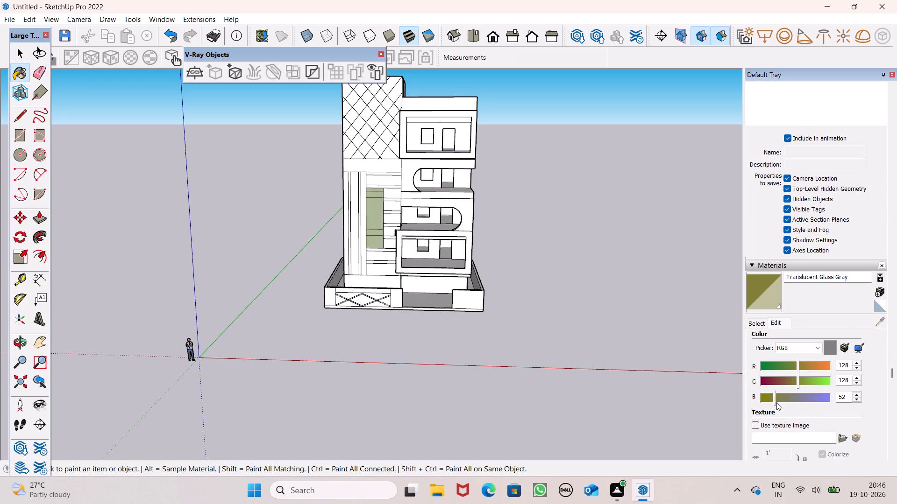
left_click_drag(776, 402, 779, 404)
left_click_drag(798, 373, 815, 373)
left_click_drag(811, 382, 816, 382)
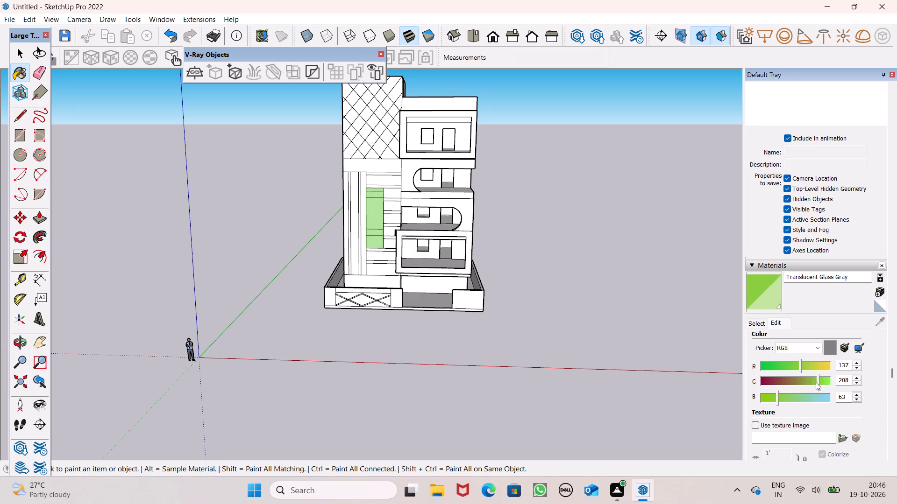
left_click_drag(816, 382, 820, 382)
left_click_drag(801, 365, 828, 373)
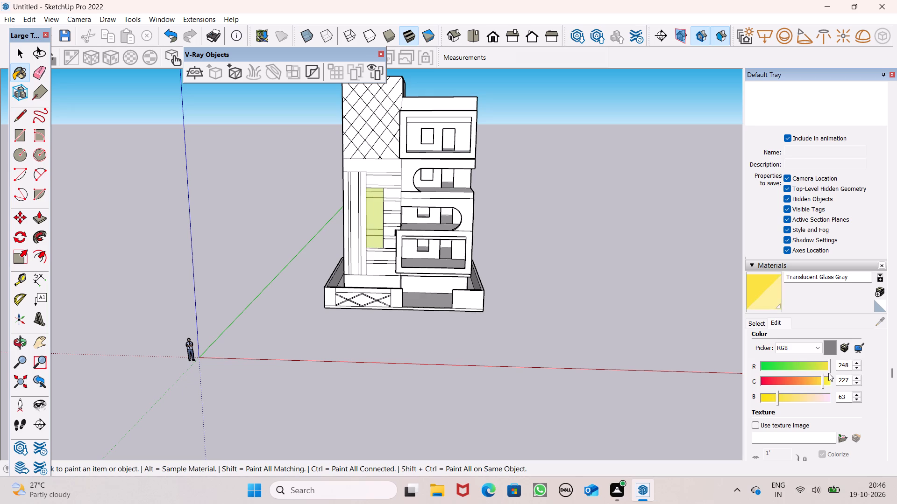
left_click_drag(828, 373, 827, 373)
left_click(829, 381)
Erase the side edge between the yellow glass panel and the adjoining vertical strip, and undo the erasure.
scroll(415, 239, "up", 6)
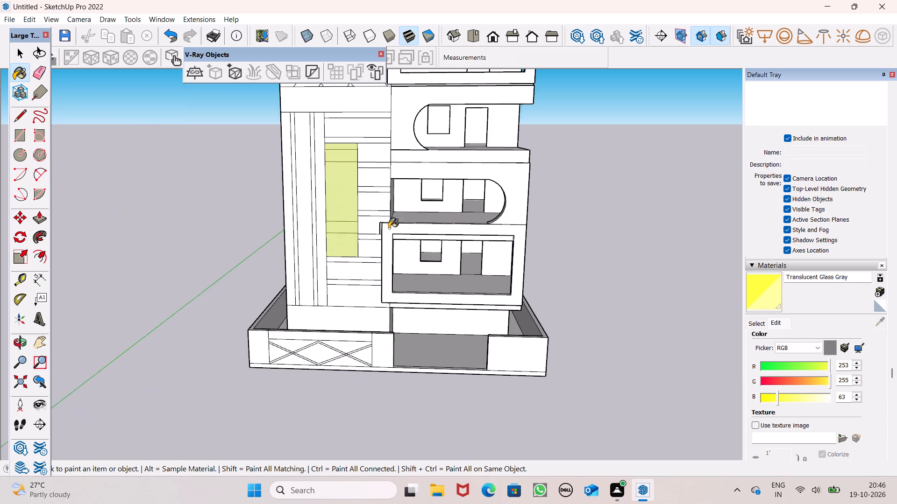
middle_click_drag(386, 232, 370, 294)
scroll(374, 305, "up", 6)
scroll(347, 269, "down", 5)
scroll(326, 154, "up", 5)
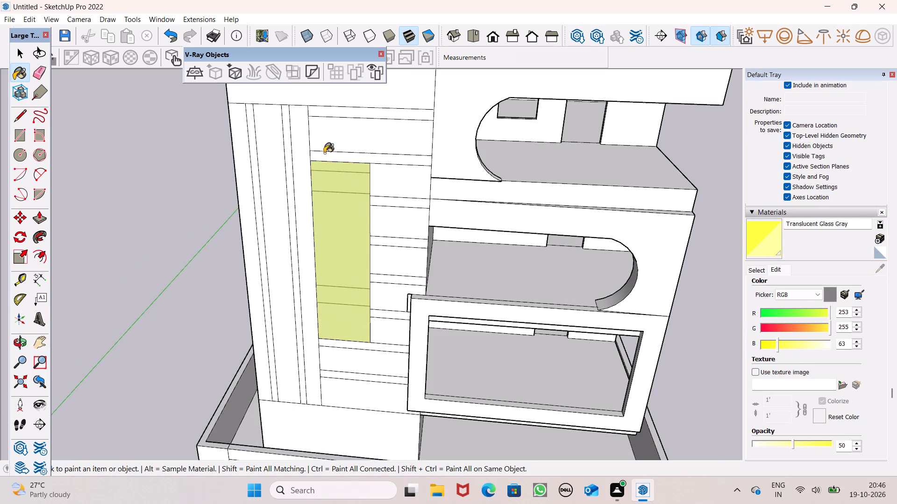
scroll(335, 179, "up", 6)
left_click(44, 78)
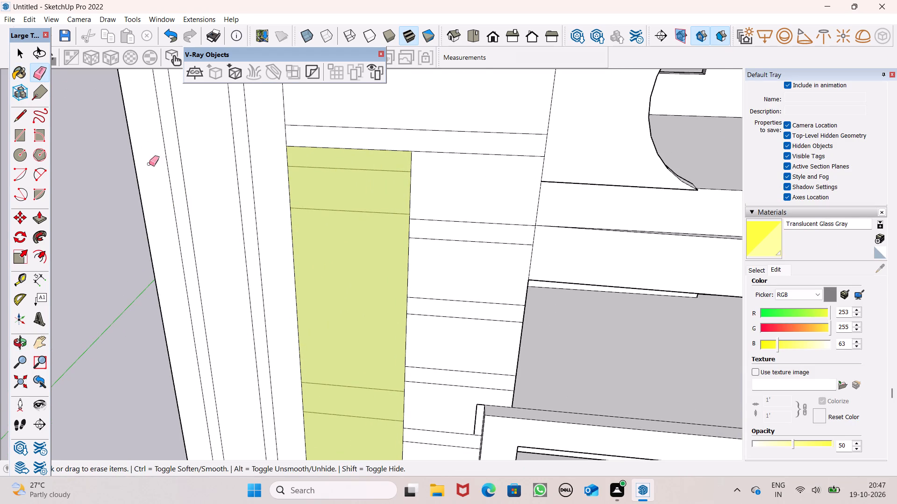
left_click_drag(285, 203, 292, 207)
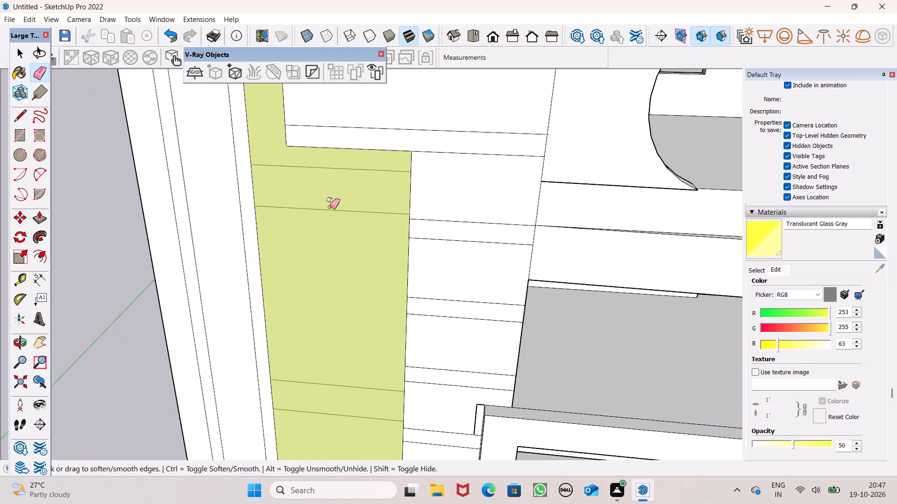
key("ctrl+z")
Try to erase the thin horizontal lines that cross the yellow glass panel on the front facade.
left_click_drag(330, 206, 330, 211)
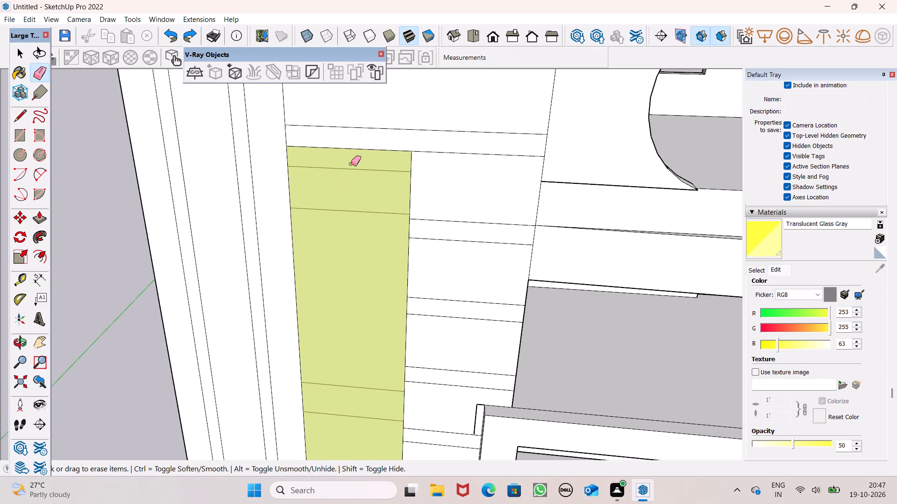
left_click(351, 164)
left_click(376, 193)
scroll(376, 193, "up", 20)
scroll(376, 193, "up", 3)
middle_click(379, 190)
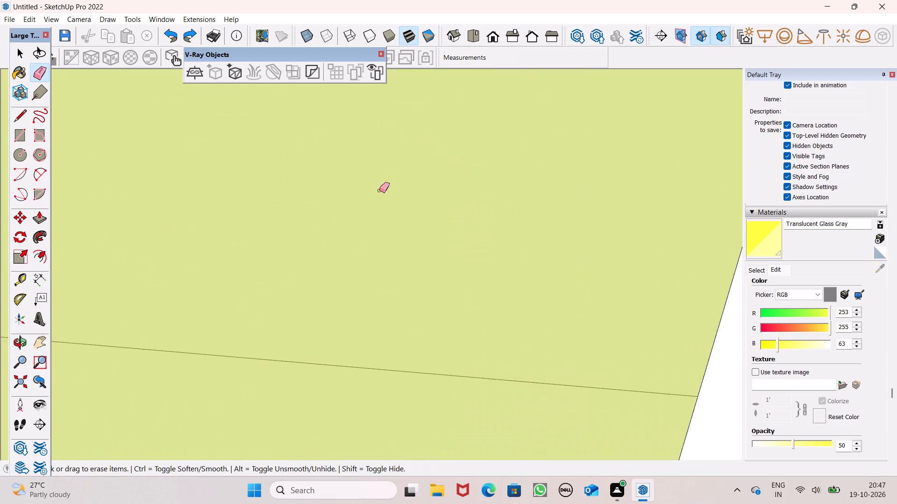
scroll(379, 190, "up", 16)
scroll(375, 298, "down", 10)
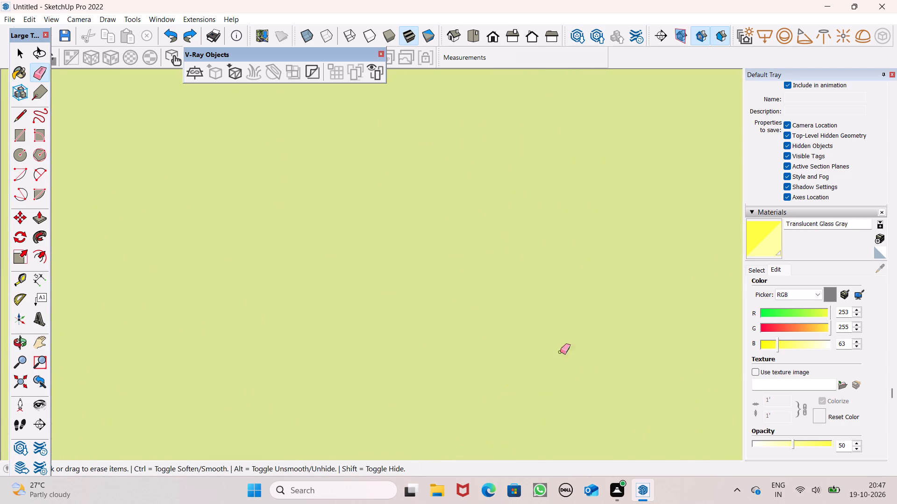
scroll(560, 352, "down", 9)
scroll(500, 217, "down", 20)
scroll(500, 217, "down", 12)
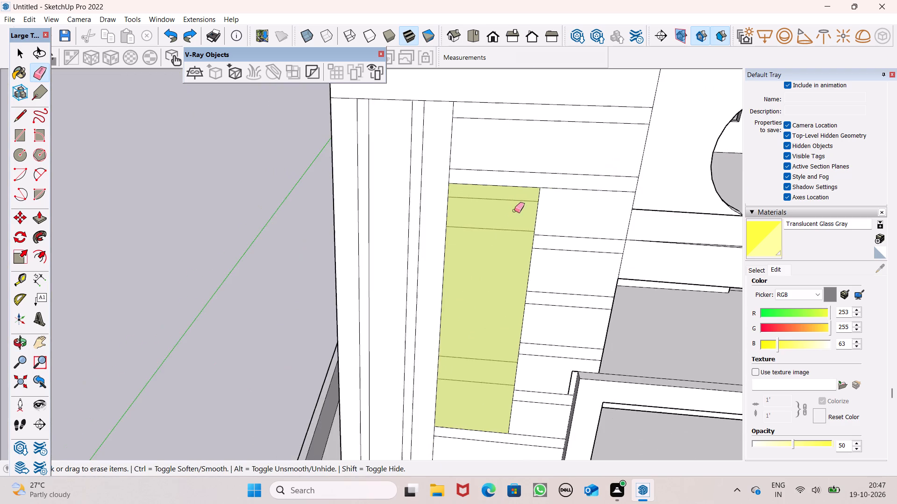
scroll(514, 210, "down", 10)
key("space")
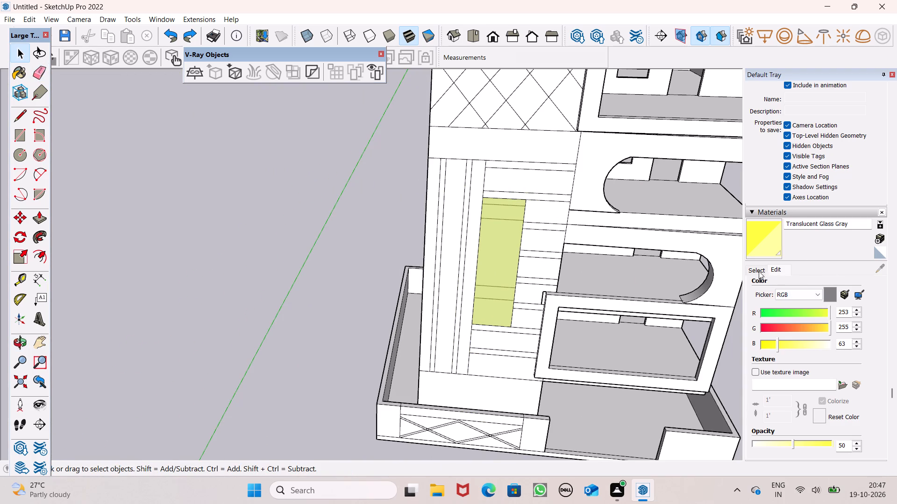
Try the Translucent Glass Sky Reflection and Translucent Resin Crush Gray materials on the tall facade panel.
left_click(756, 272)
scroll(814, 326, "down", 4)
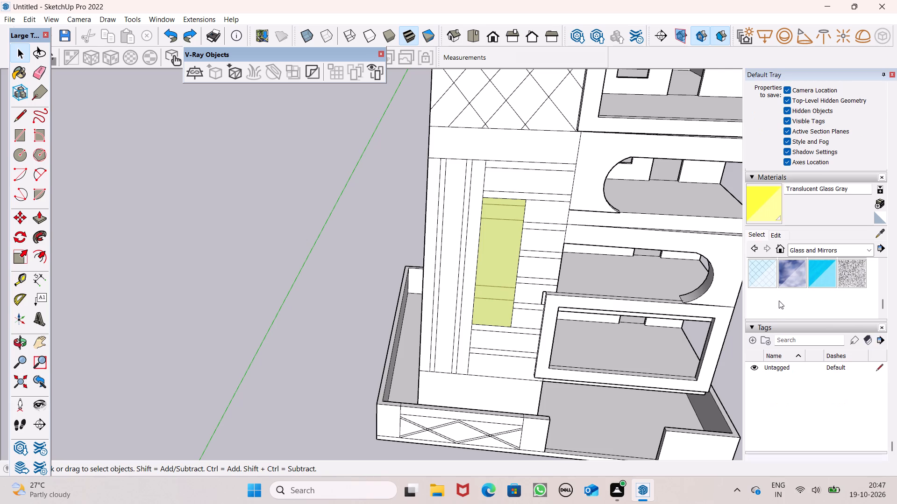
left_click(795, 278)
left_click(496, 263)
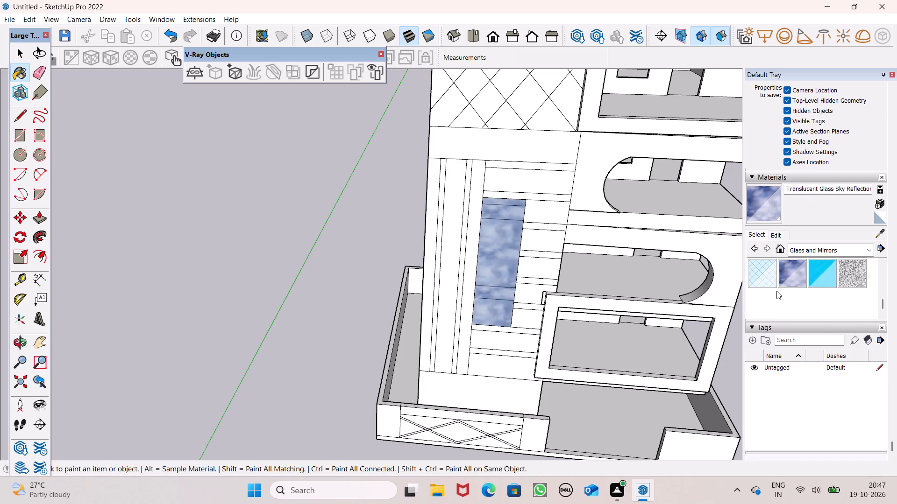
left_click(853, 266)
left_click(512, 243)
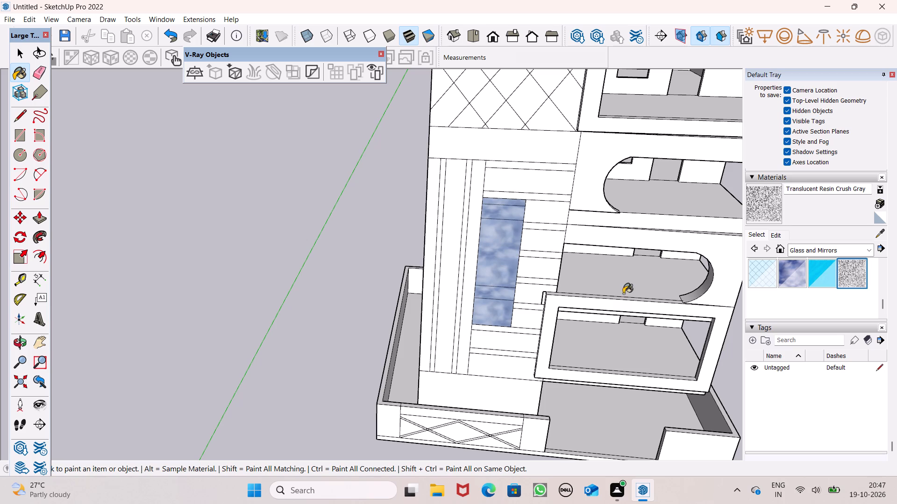
Paint the tall facade panel with Translucent Glass Corrugated from the Glass and Mirrors collection.
scroll(846, 294, "up", 2)
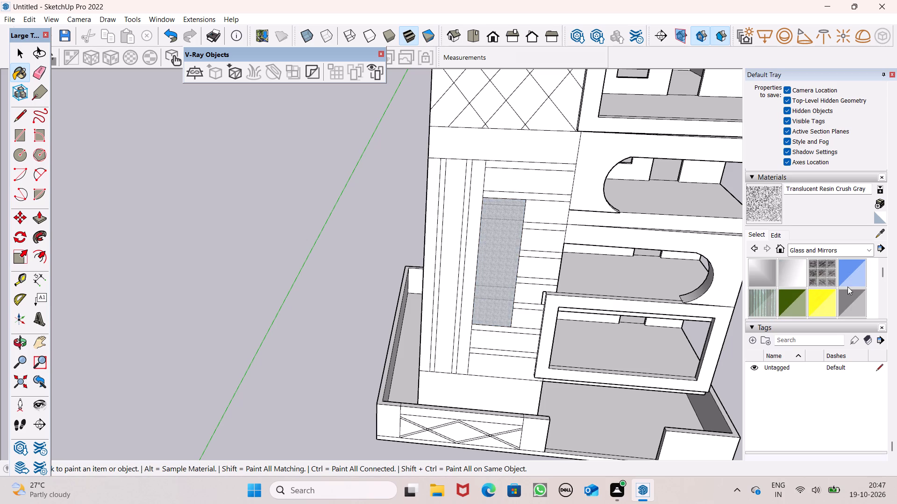
left_click(754, 301)
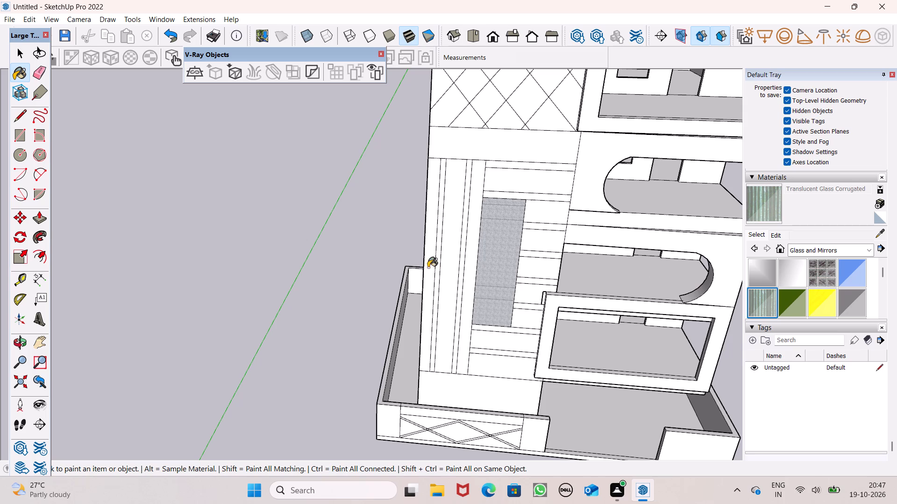
left_click(482, 260)
scroll(517, 266, "up", 4)
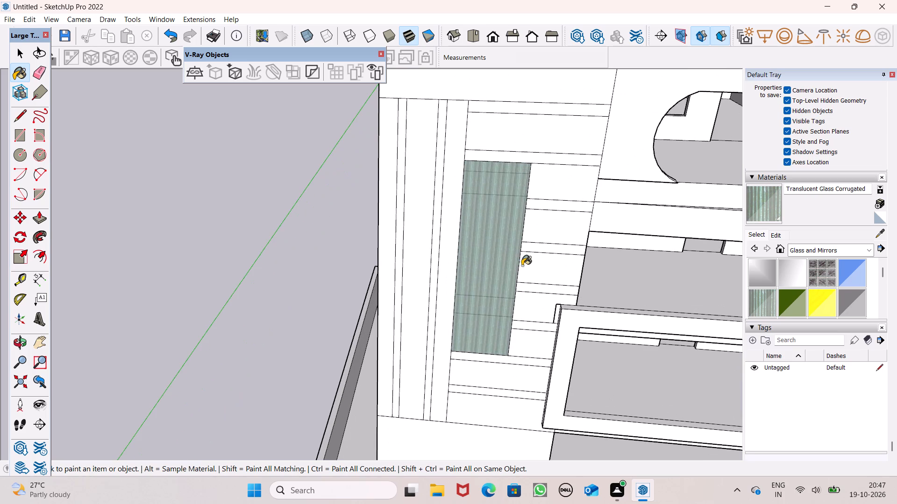
Recolour the Translucent Glass Corrugated material to a light yellow with RGB values 233, 249, 123.
left_click(778, 235)
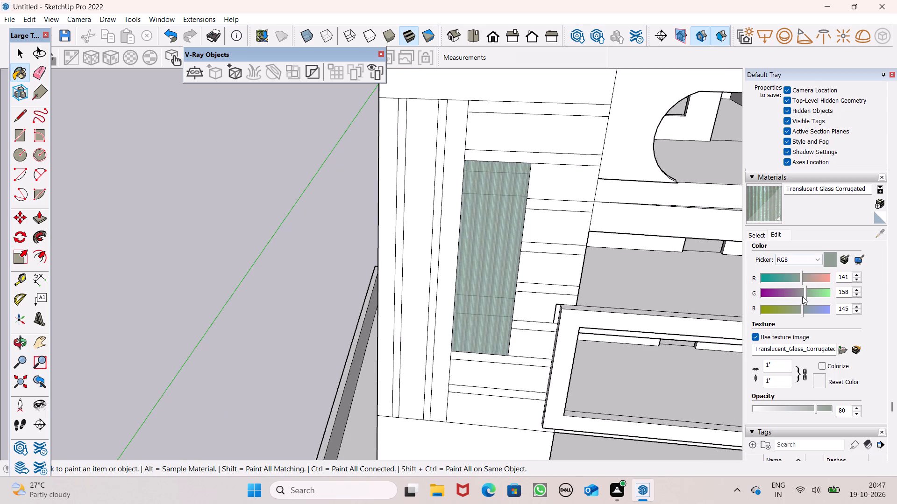
left_click_drag(799, 308, 782, 311)
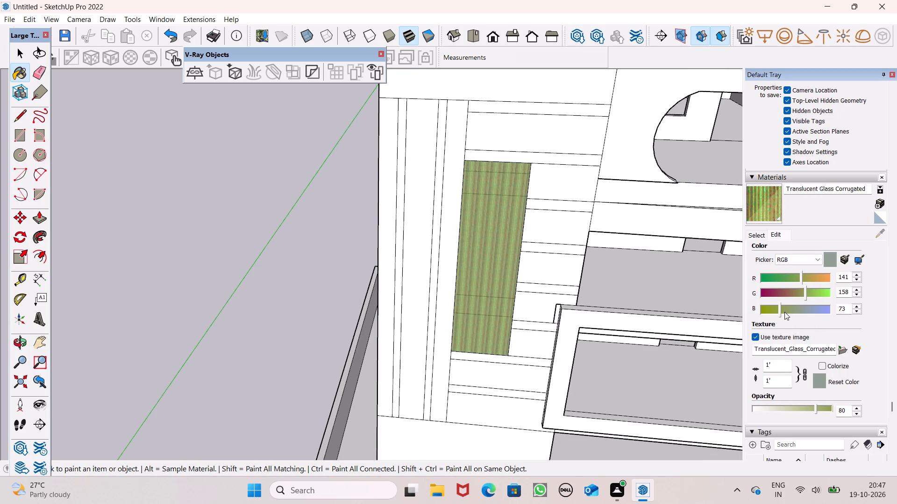
left_click_drag(802, 289, 824, 293)
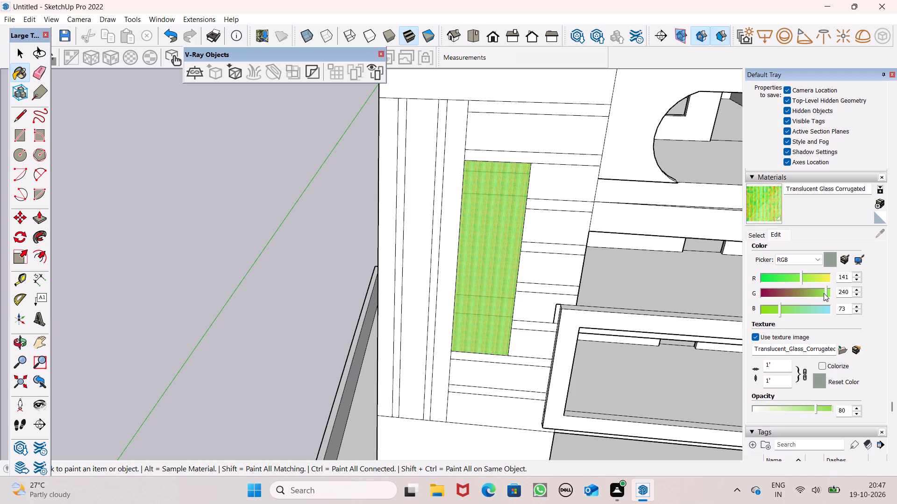
left_click_drag(824, 293, 826, 293)
left_click(820, 275)
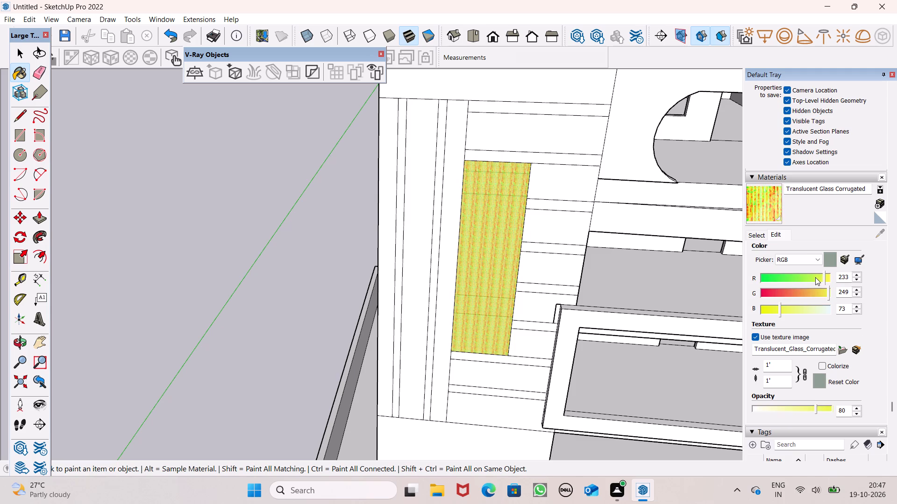
left_click_drag(782, 311, 794, 311)
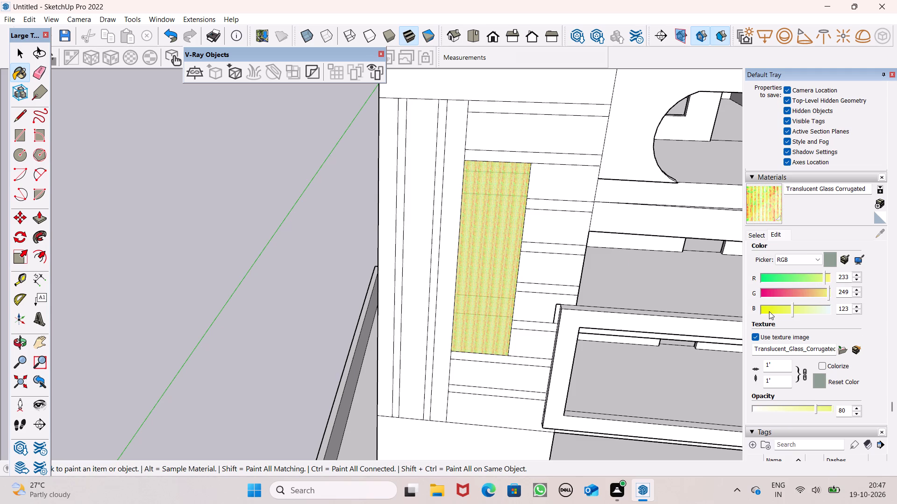
Examine the whole building from the front with the corrugated yellow glass panel in place.
scroll(364, 239, "down", 9)
middle_click_drag(461, 270, 447, 214)
key("space")
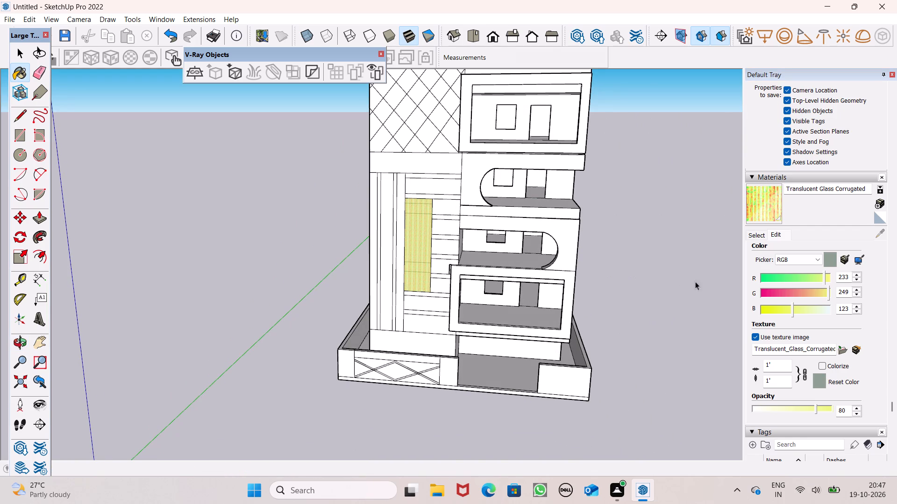
left_click(754, 235)
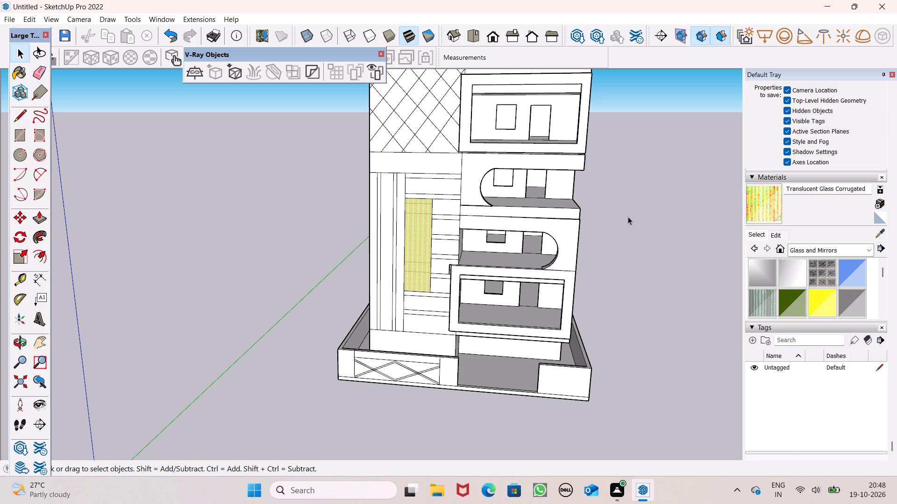
scroll(516, 222, "down", 4)
middle_click_drag(469, 299, 484, 249)
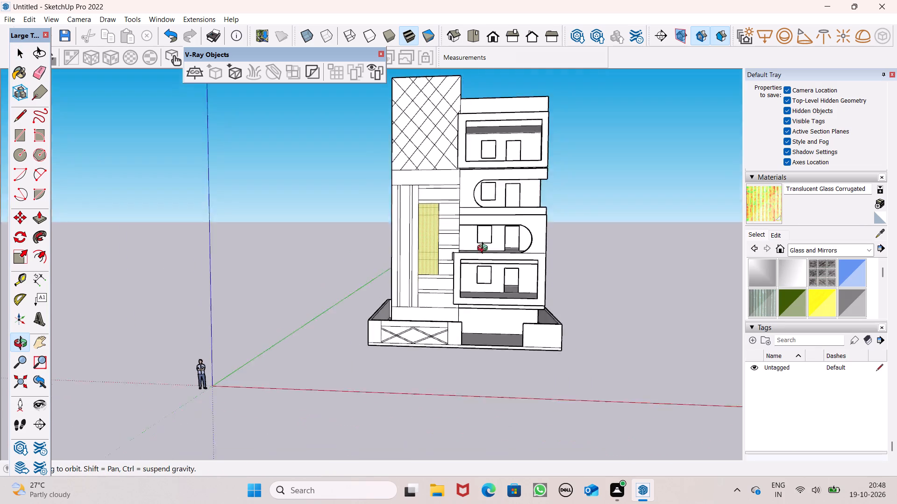
middle_click_drag(484, 249, 486, 234)
scroll(402, 242, "down", 5)
scroll(626, 231, "up", 2)
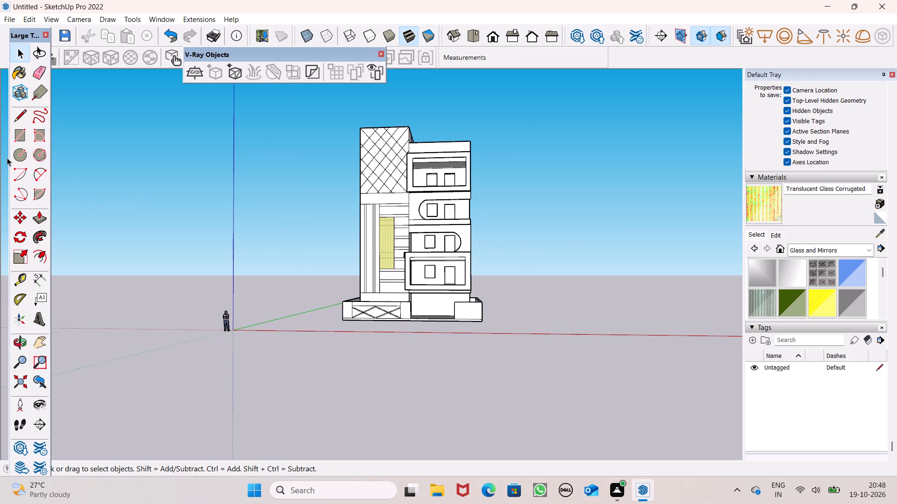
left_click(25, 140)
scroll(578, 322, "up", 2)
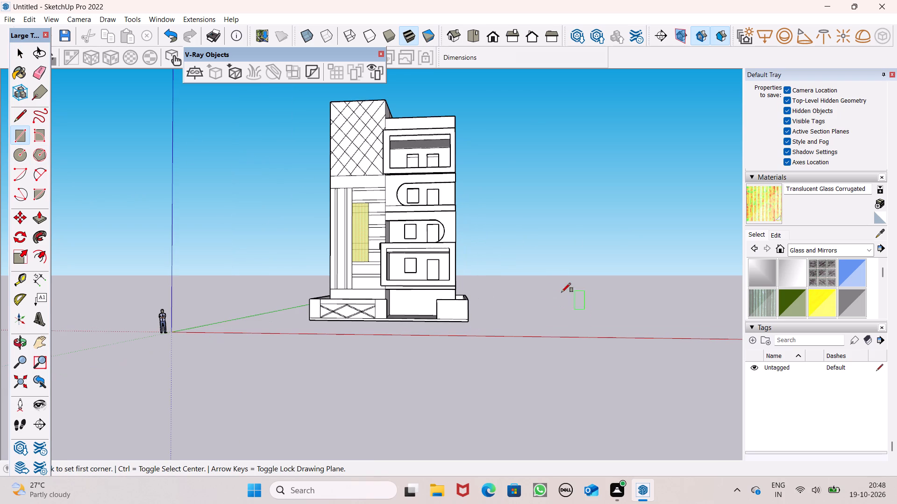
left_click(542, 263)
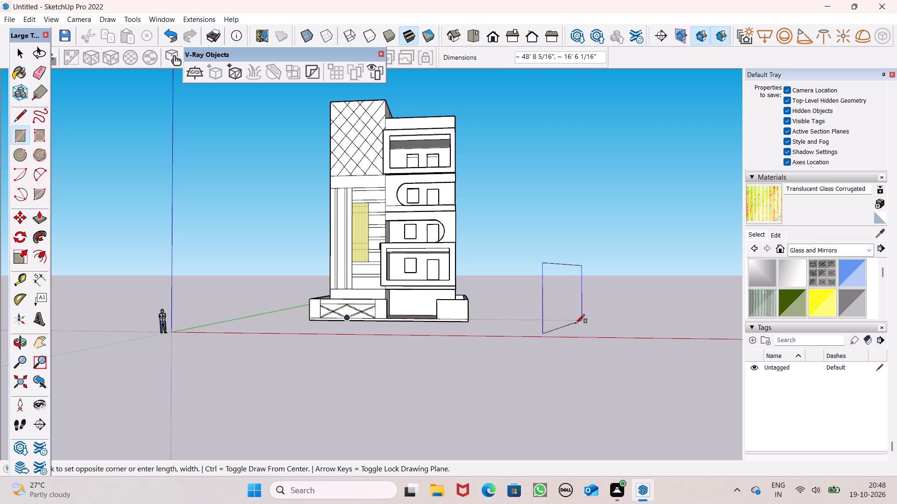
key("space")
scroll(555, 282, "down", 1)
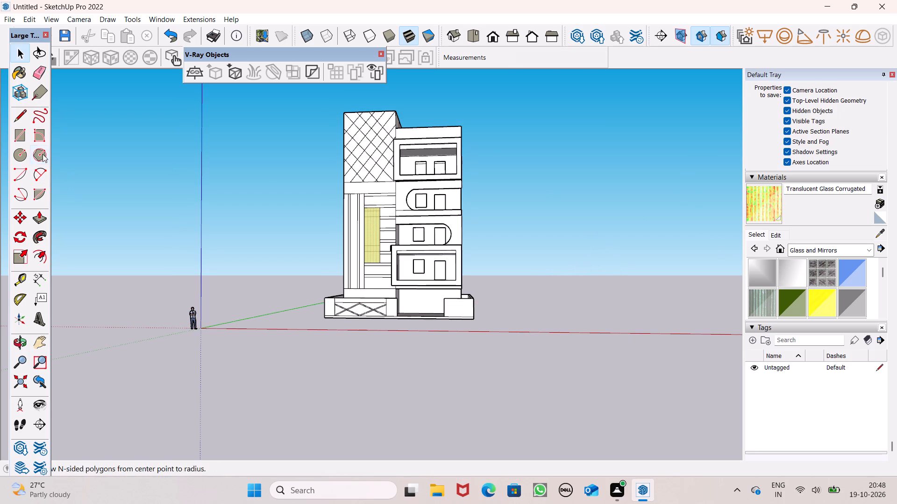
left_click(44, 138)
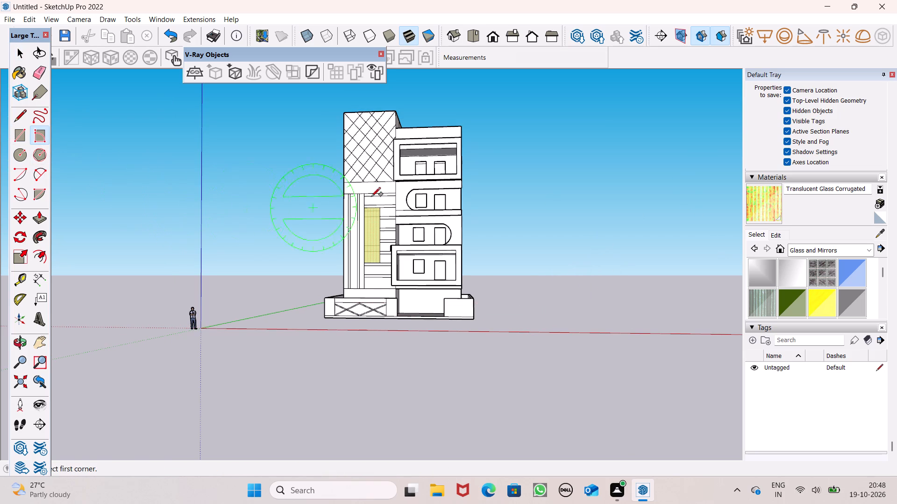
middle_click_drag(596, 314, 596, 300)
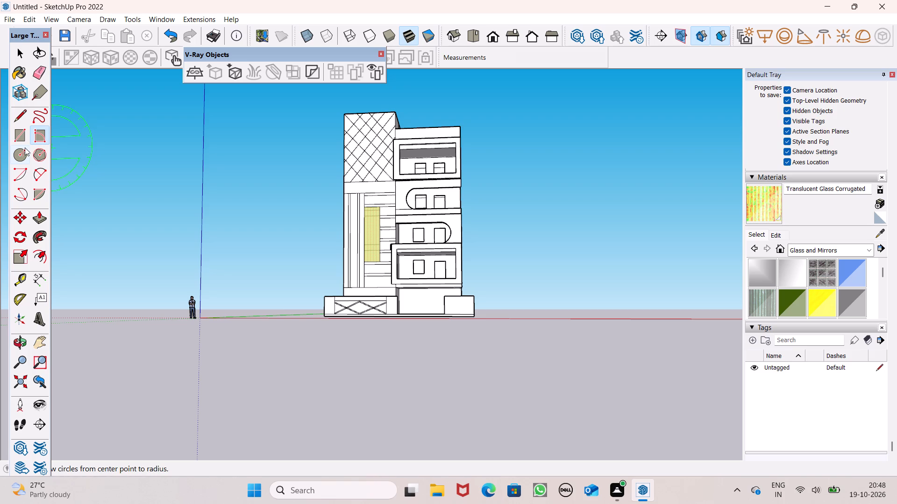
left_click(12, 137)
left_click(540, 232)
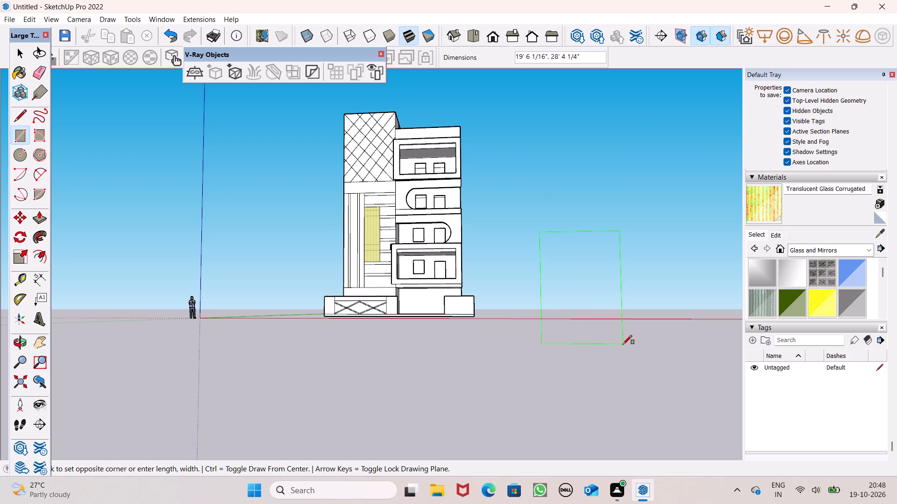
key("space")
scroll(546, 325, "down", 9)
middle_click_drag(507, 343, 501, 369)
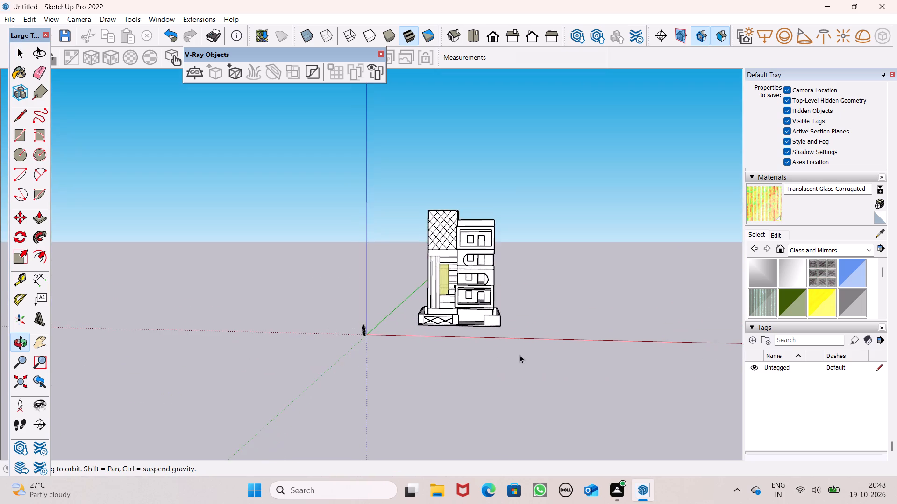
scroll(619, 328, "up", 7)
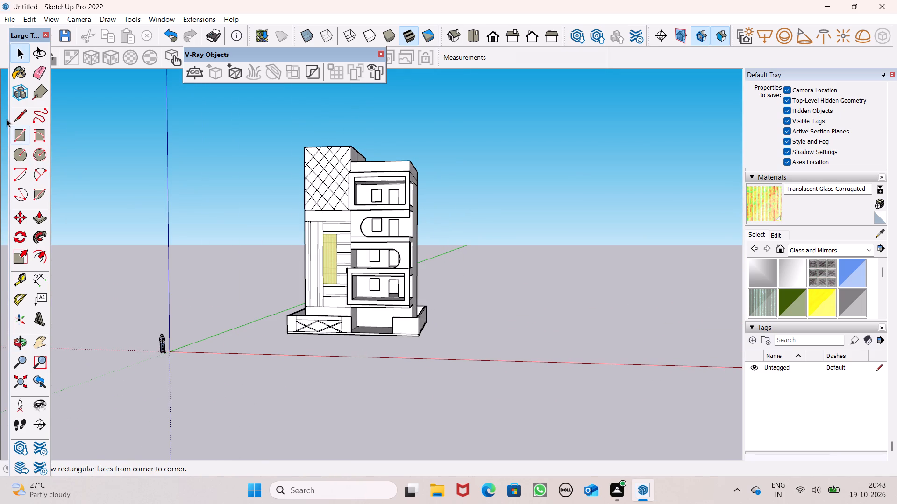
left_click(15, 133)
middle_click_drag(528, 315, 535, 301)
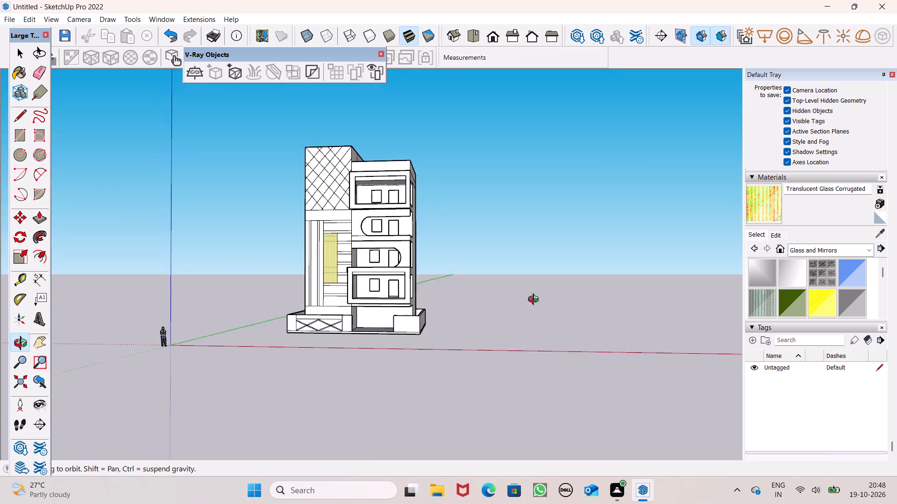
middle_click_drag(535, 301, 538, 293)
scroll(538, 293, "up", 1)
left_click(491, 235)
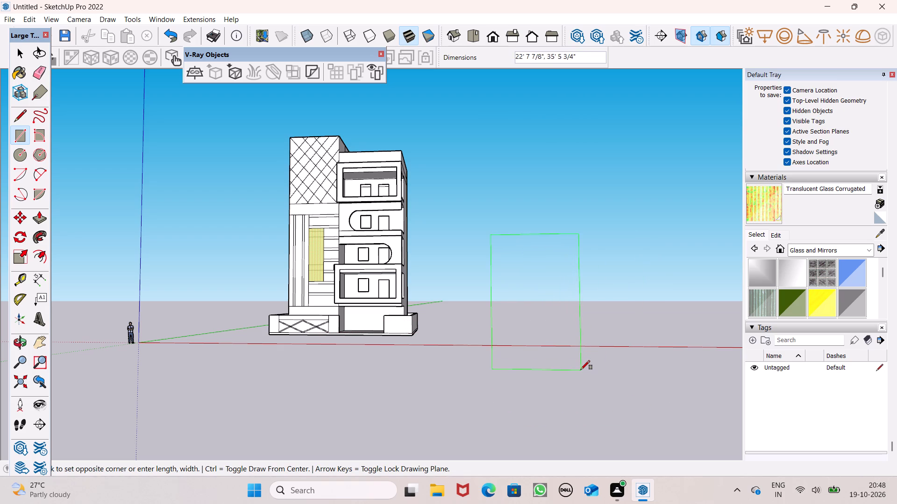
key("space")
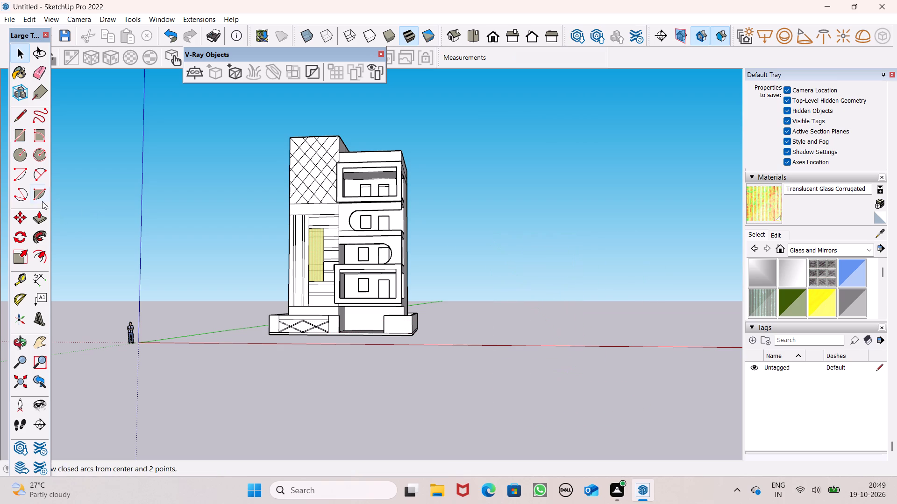
Draw a vertical 4' by 7' rectangle standing free beside the building.
left_click(33, 128)
left_click(24, 135)
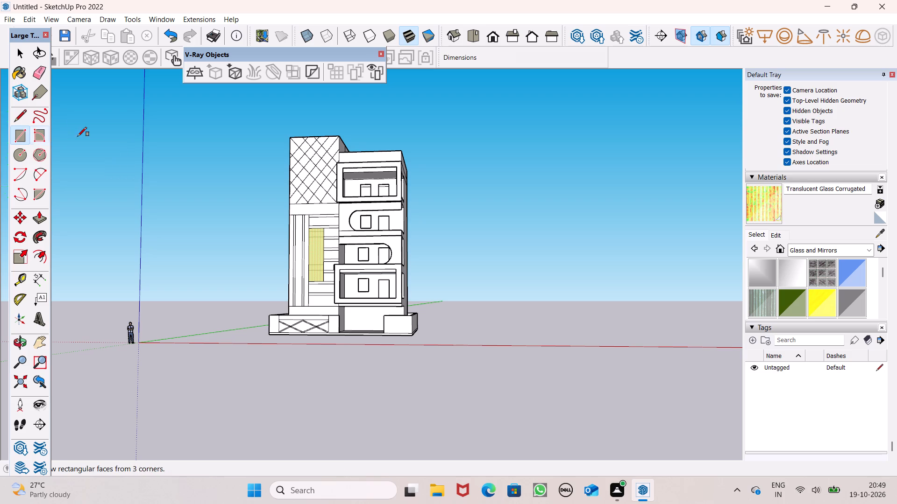
left_click_drag(476, 179, 479, 185)
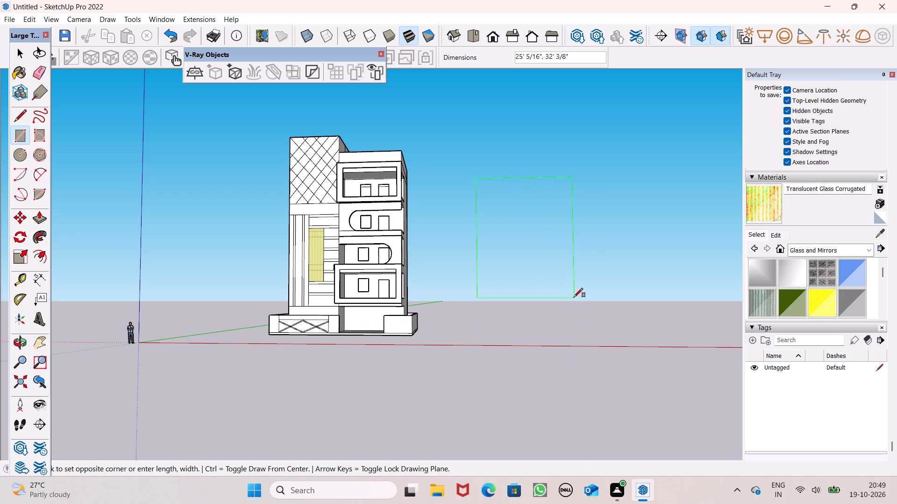
key("4")
type("',7'")
key("Return")
key("space")
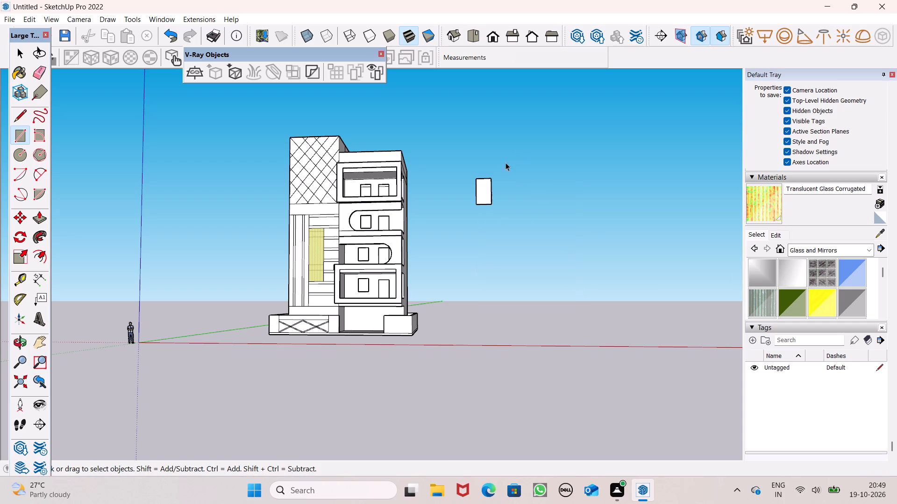
Move the whole 4' by 7' rectangle down close to ground level beside the boundary wall.
triple_click(486, 189)
key("m")
key("Return")
left_click_drag(486, 189, 461, 305)
key("space")
left_click(483, 319)
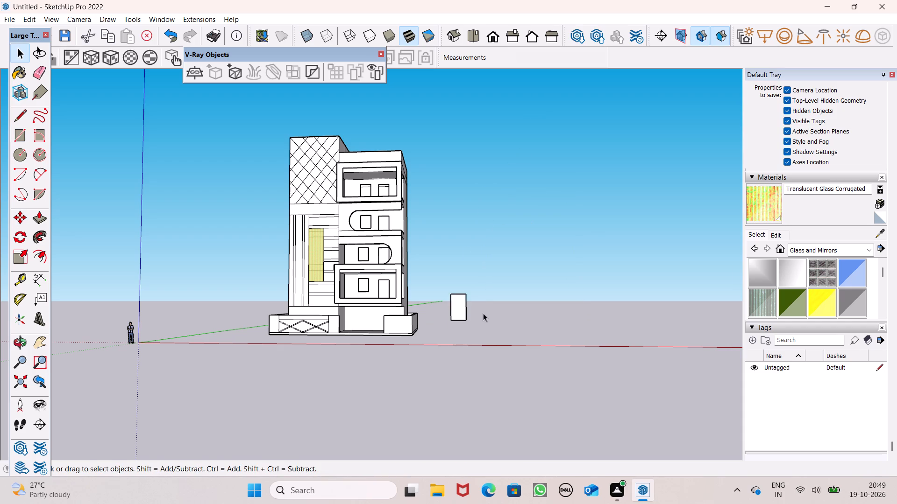
Offset the rectangle's outline slightly inward to form a narrow, even door-style frame border.
scroll(472, 277, "up", 2)
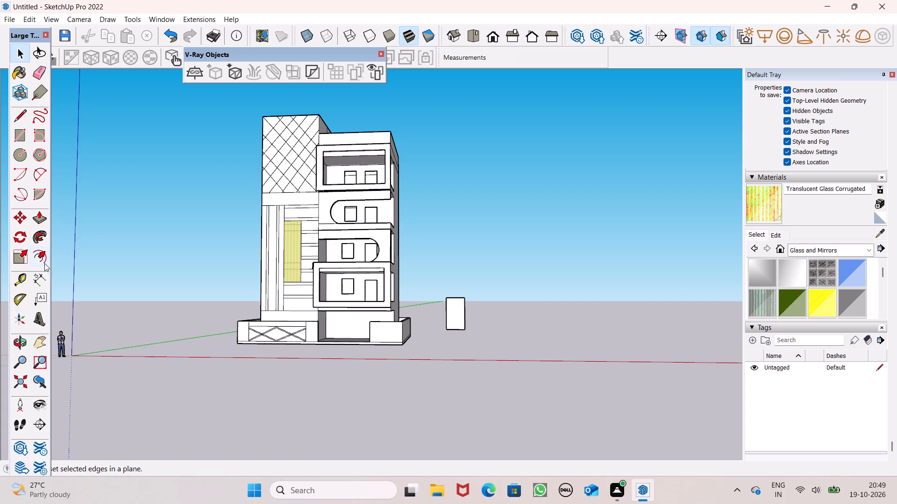
left_click(42, 255)
scroll(275, 309, "up", 3)
scroll(299, 301, "down", 5)
middle_click_drag(433, 361, 427, 397)
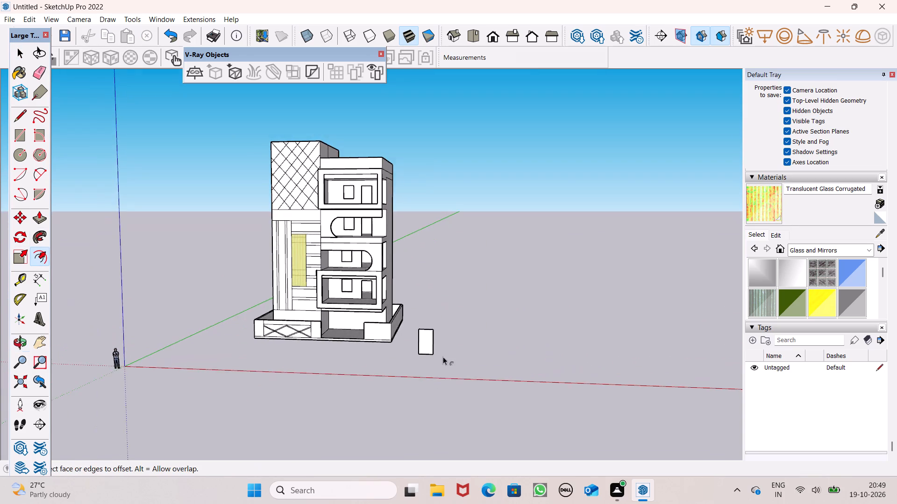
scroll(440, 342, "up", 14)
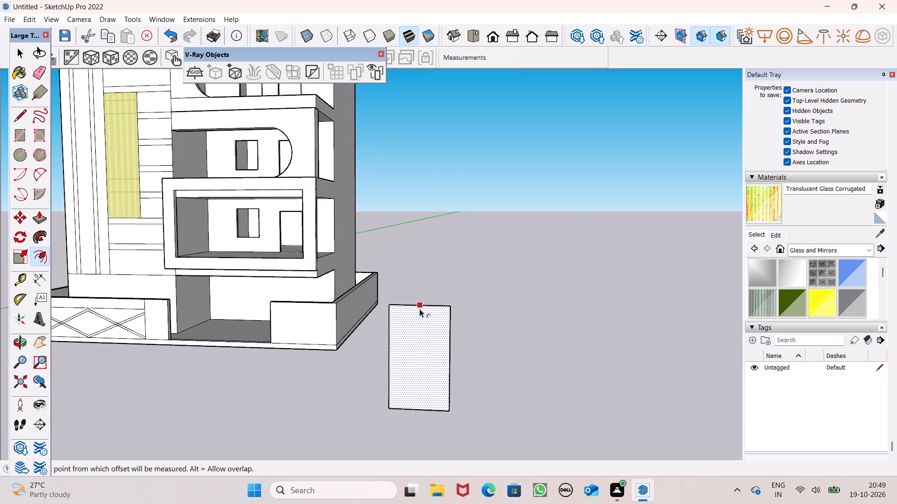
left_click(420, 309)
key("space")
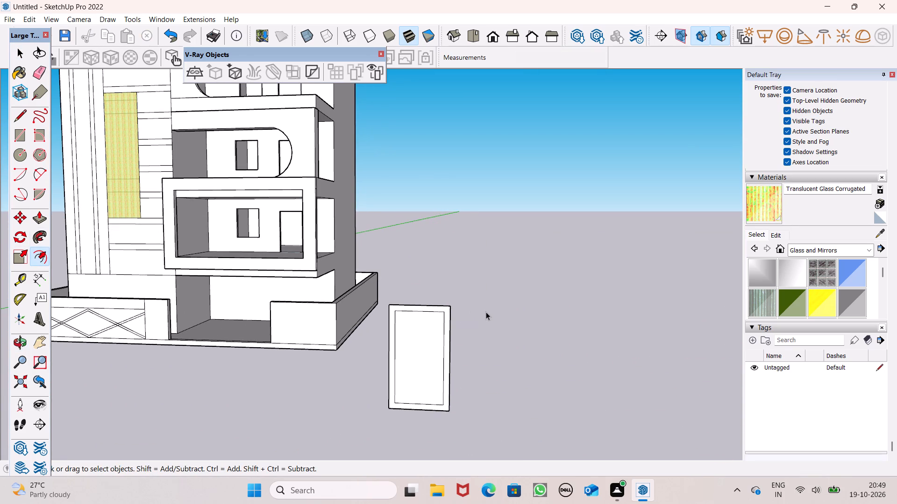
Draw a vertical line about 6' 2 9/16" long from the inner outline's top edge to its bottom edge, dividing the inner face.
left_click(22, 120)
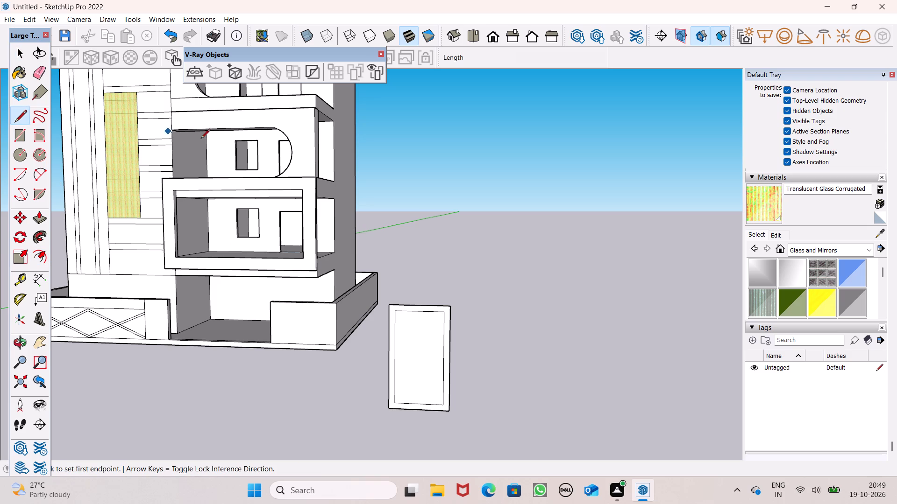
scroll(313, 183, "down", 3)
scroll(327, 268, "up", 5)
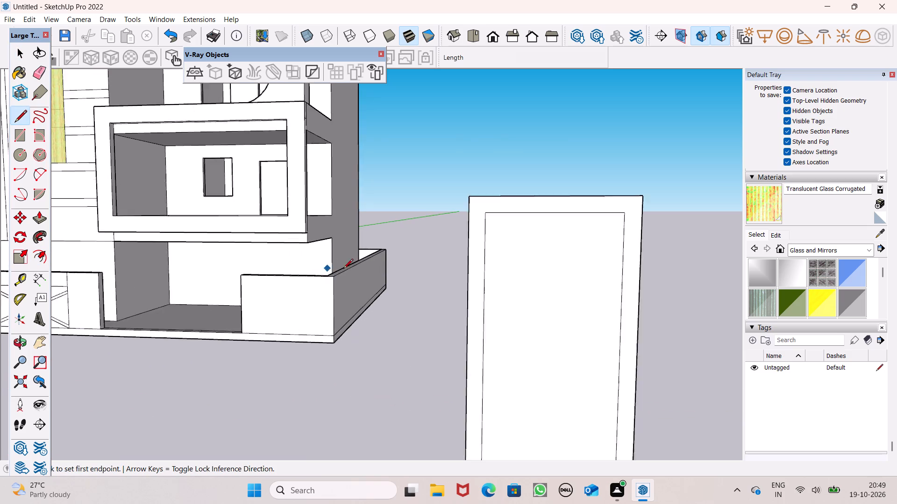
scroll(343, 269, "up", 1)
scroll(462, 251, "down", 4)
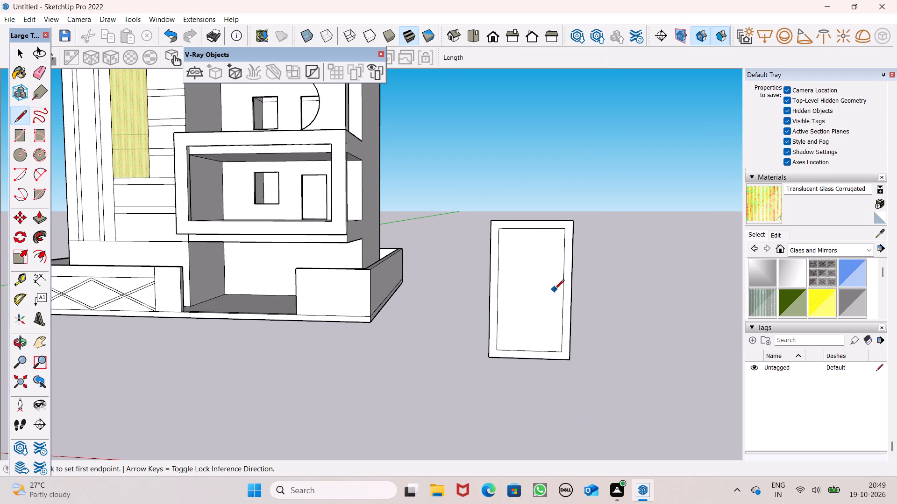
scroll(555, 290, "up", 1)
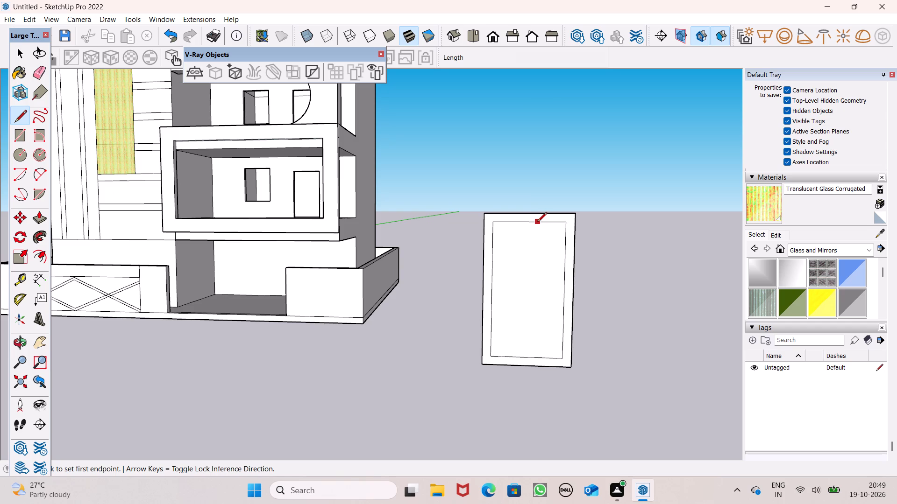
left_click(537, 223)
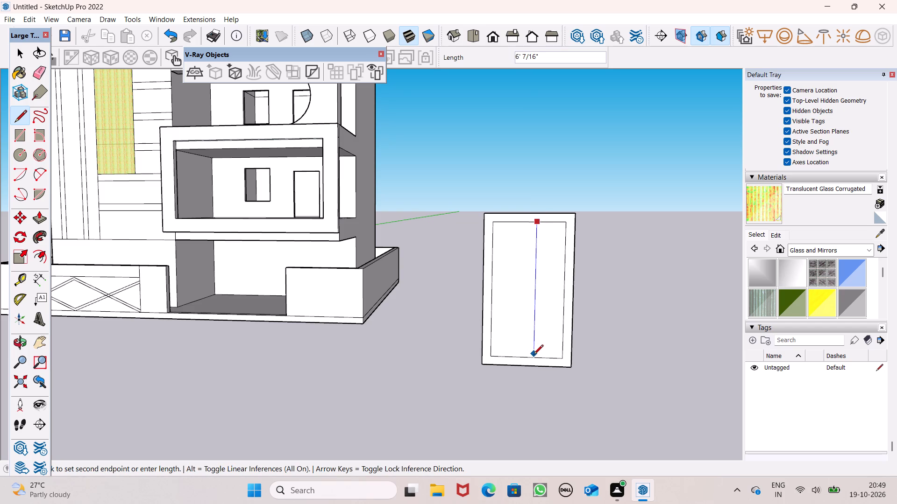
left_click(534, 356)
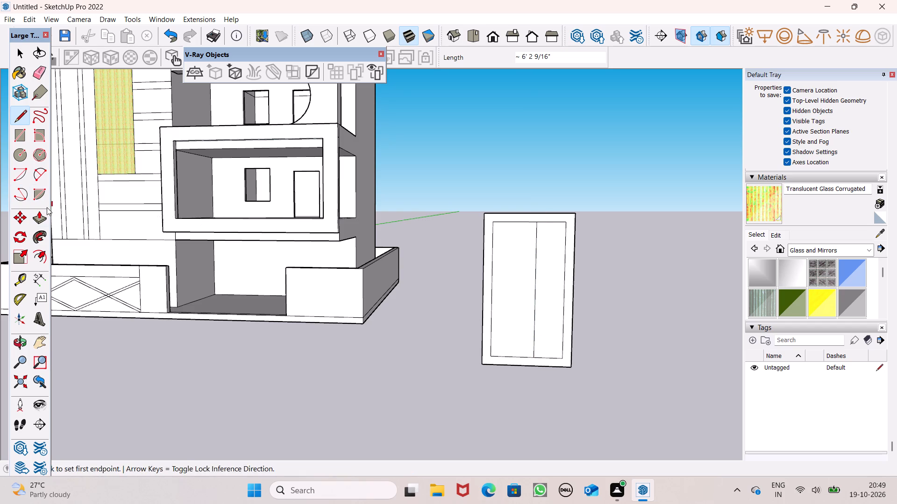
Push/Pull the frame border 3 1/2" so it stands out from the divided inner face.
left_click(41, 212)
scroll(398, 141, "down", 4)
middle_click_drag(445, 244, 441, 317)
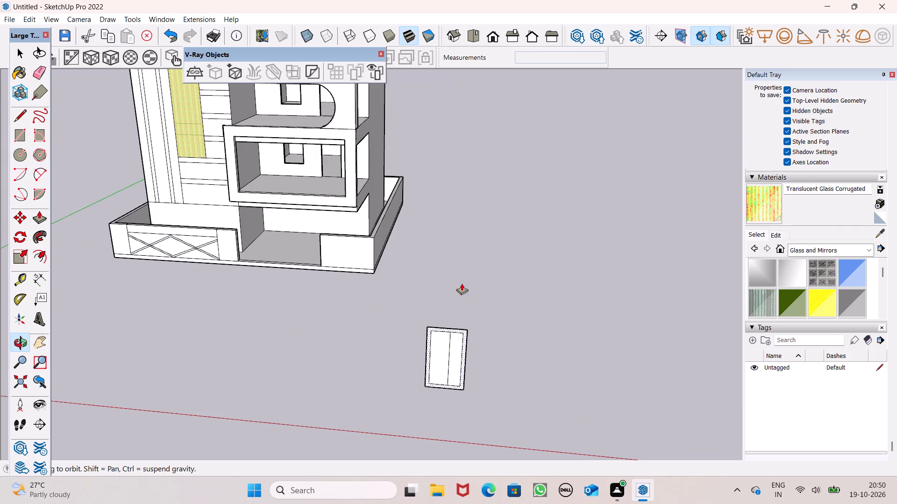
scroll(485, 203, "down", 3)
scroll(442, 363, "up", 7)
scroll(464, 319, "up", 6)
left_click(469, 308, "ctrl")
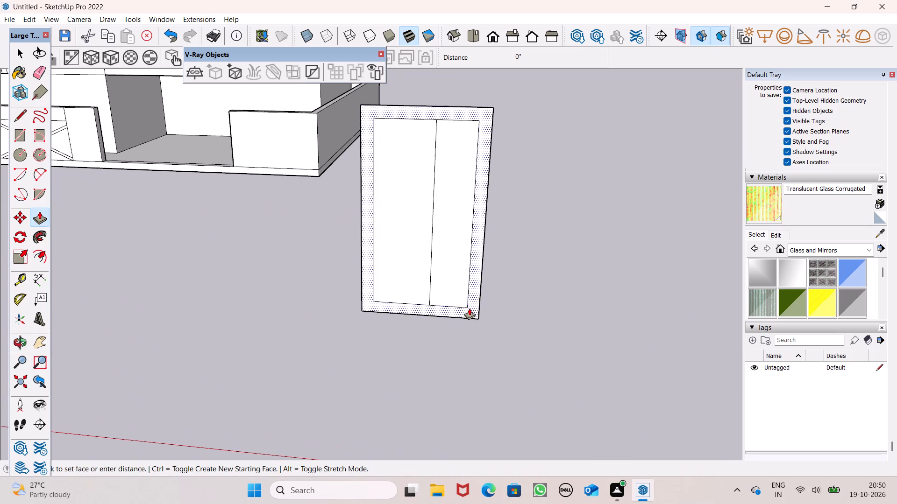
scroll(541, 215, "down", 5)
middle_click_drag(531, 264, 302, 282)
scroll(305, 288, "up", 1)
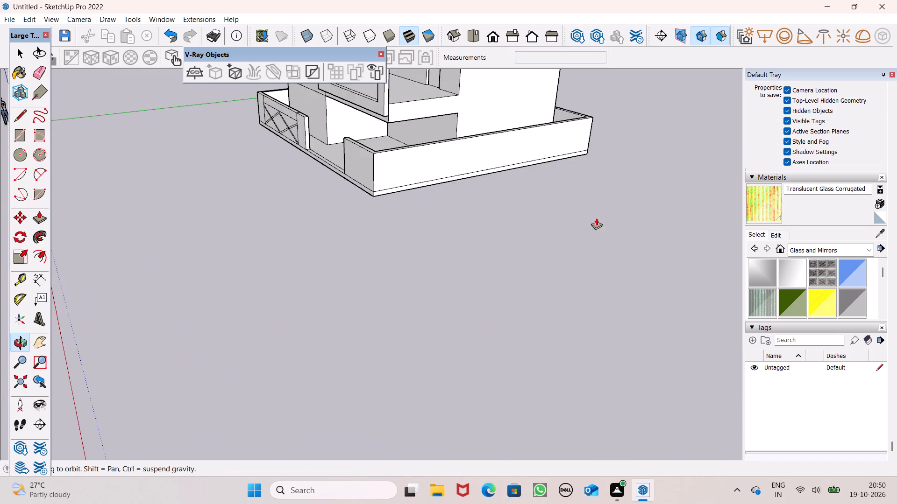
scroll(632, 228, "down", 7)
middle_click_drag(356, 279, 85, 216)
scroll(85, 154, "up", 7)
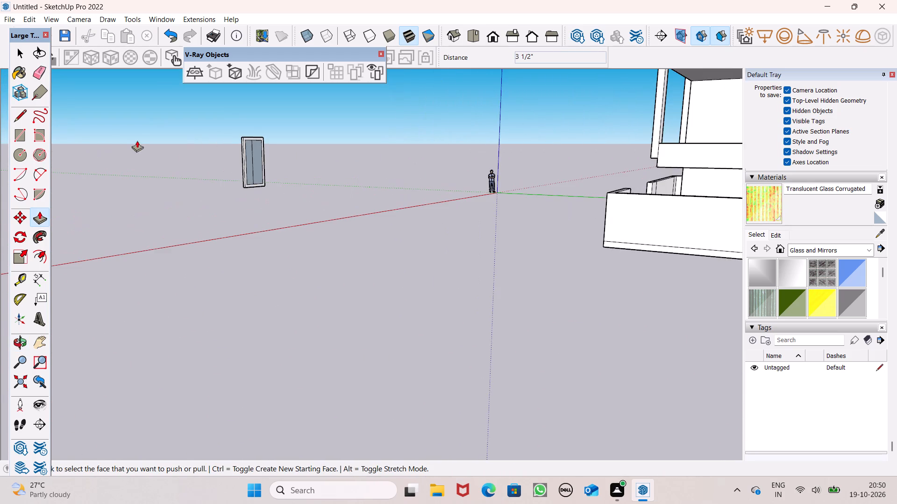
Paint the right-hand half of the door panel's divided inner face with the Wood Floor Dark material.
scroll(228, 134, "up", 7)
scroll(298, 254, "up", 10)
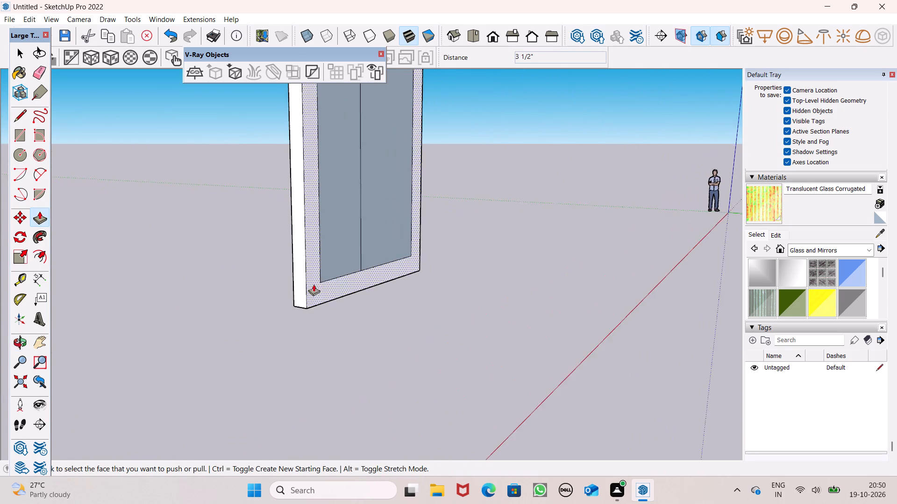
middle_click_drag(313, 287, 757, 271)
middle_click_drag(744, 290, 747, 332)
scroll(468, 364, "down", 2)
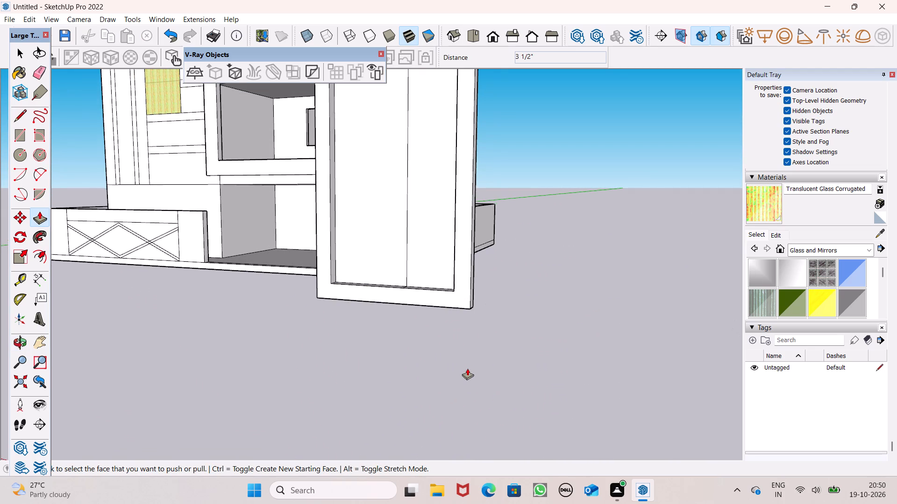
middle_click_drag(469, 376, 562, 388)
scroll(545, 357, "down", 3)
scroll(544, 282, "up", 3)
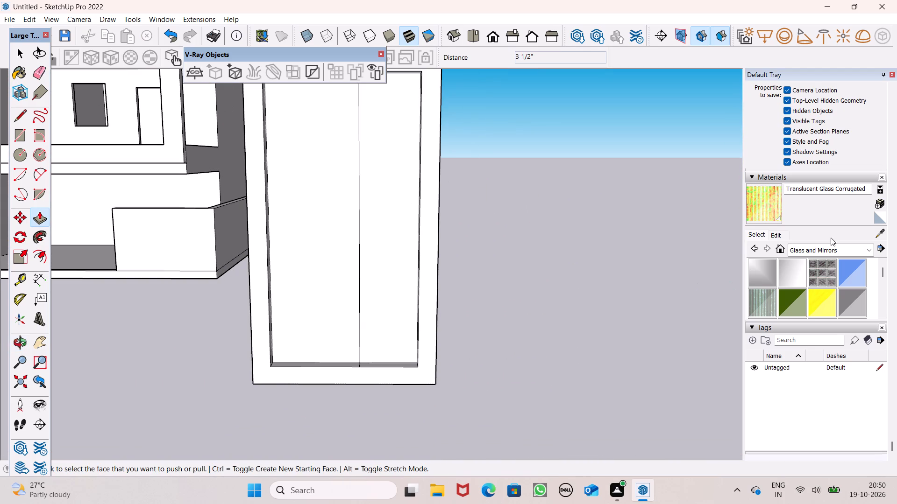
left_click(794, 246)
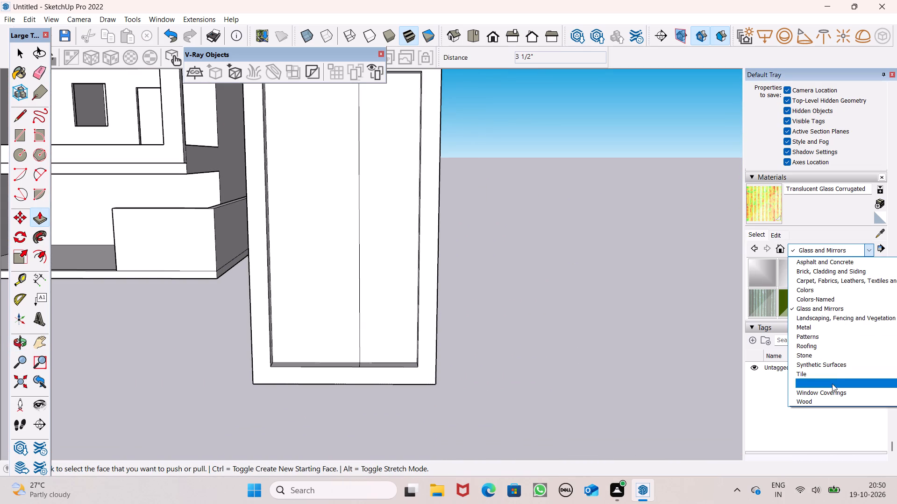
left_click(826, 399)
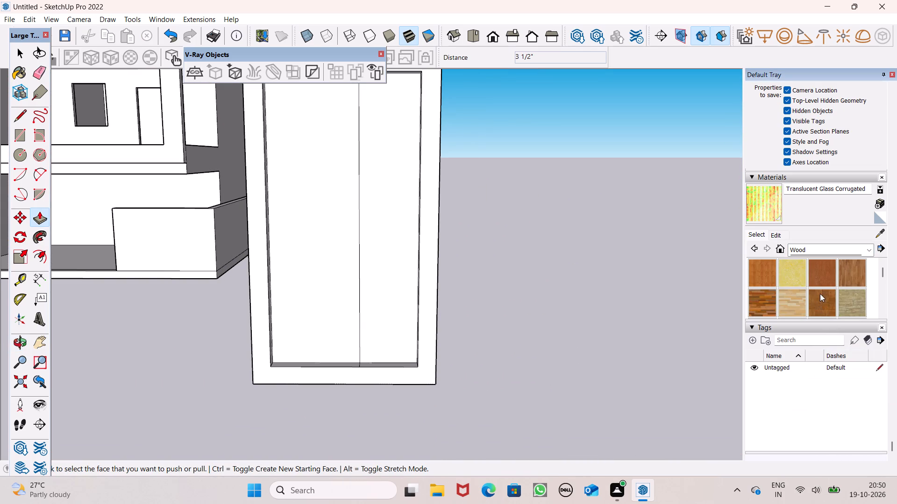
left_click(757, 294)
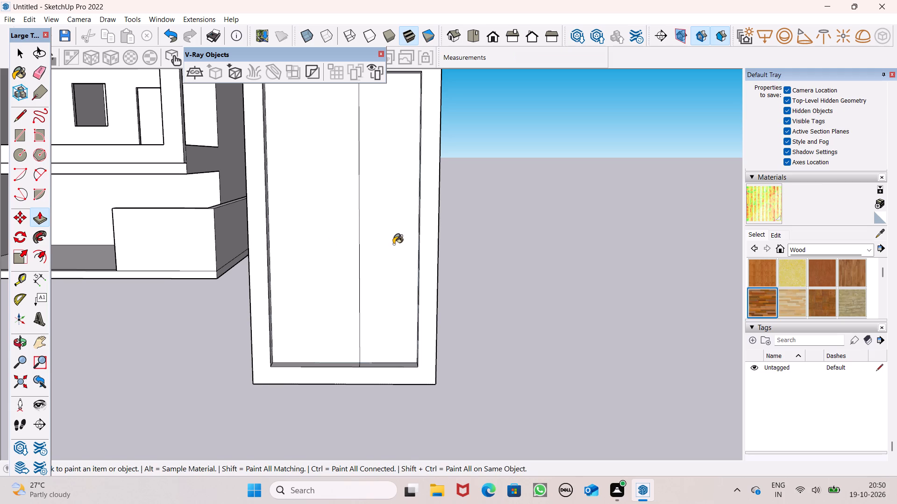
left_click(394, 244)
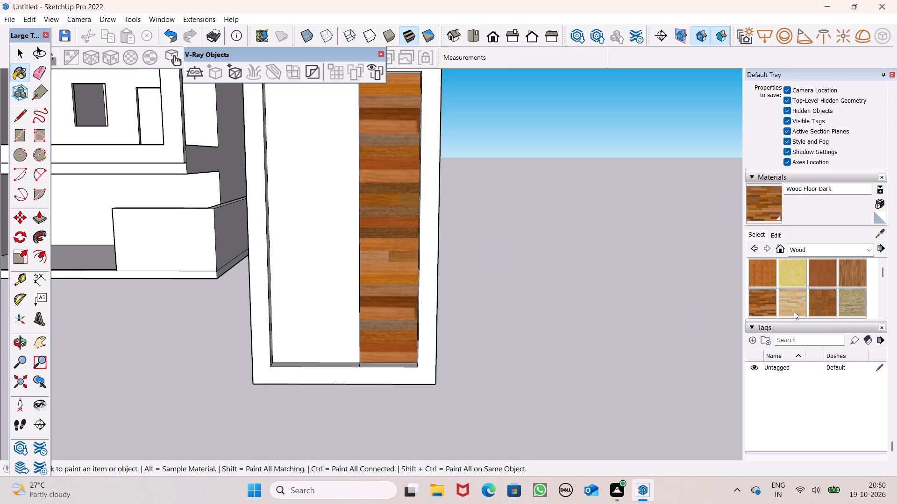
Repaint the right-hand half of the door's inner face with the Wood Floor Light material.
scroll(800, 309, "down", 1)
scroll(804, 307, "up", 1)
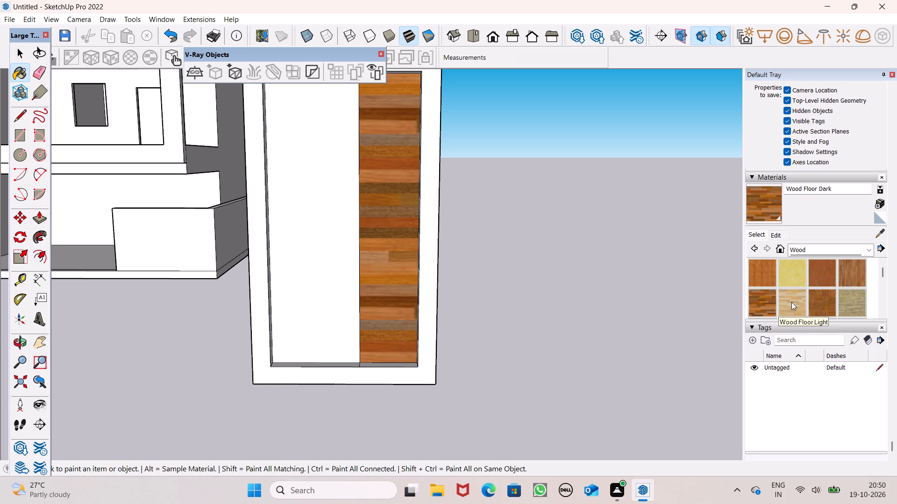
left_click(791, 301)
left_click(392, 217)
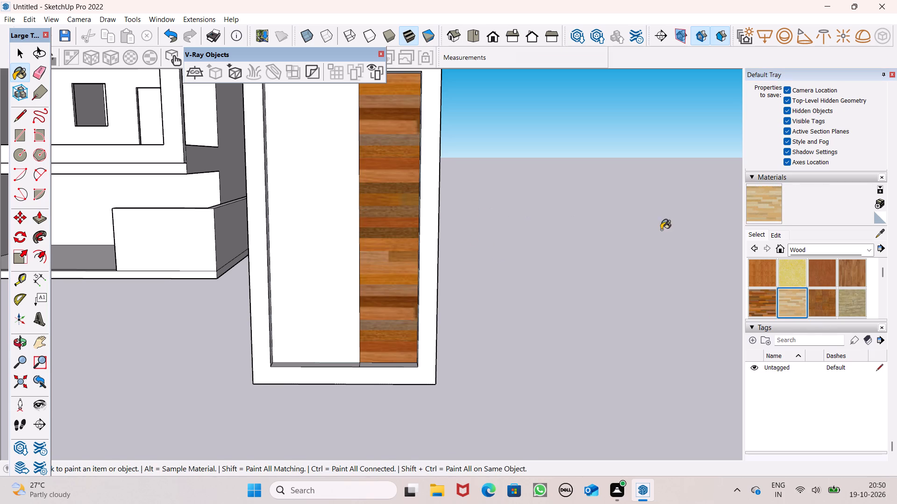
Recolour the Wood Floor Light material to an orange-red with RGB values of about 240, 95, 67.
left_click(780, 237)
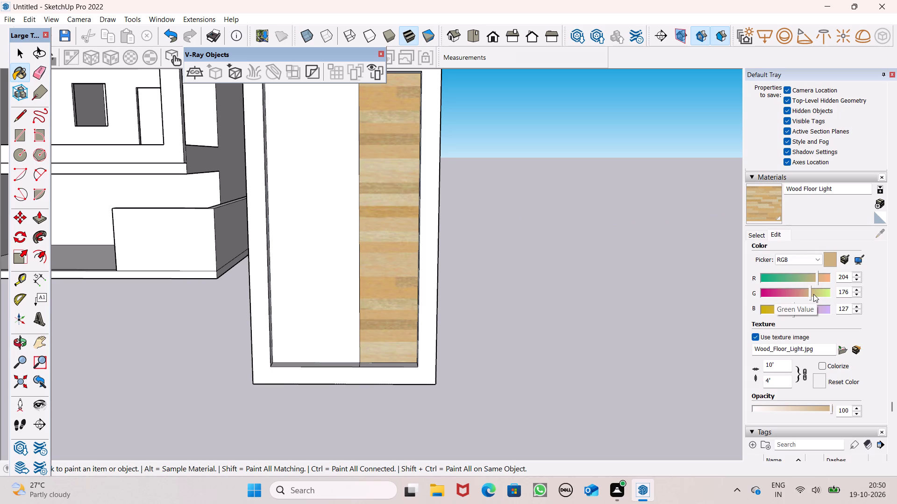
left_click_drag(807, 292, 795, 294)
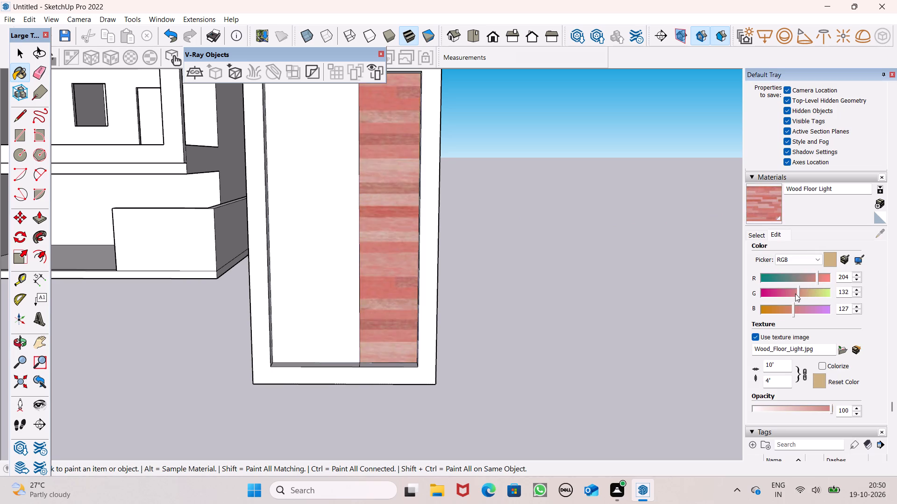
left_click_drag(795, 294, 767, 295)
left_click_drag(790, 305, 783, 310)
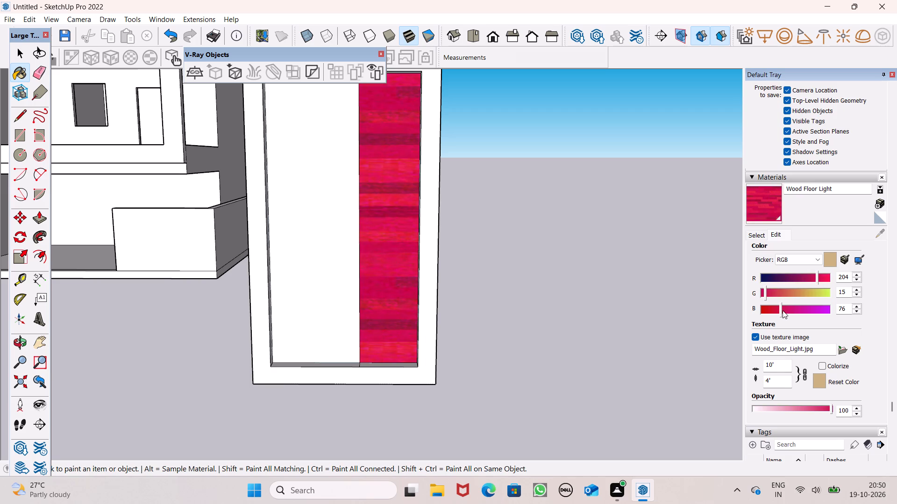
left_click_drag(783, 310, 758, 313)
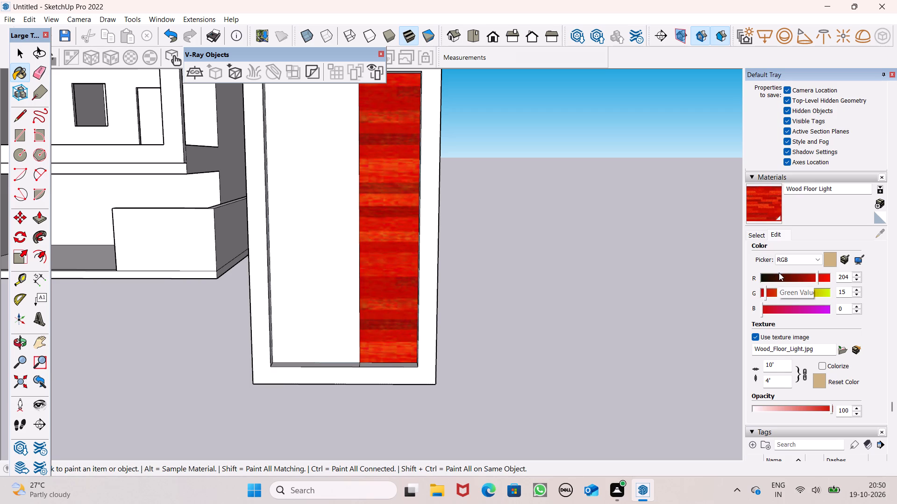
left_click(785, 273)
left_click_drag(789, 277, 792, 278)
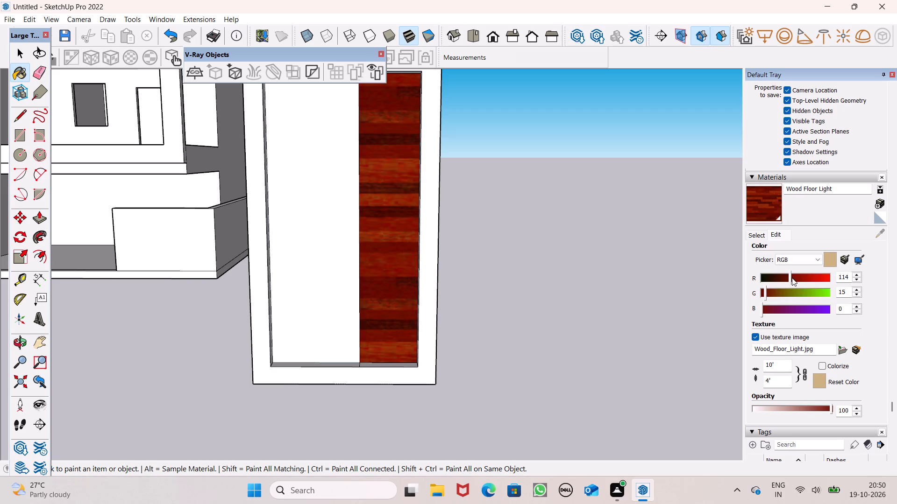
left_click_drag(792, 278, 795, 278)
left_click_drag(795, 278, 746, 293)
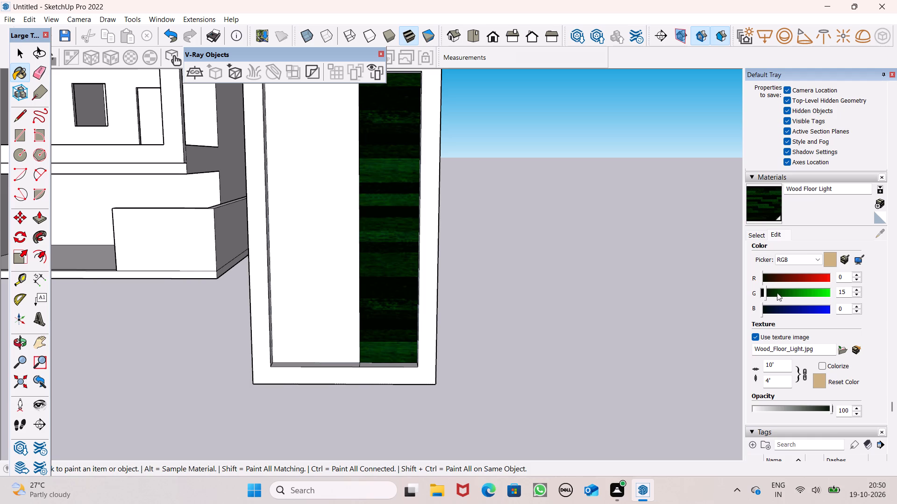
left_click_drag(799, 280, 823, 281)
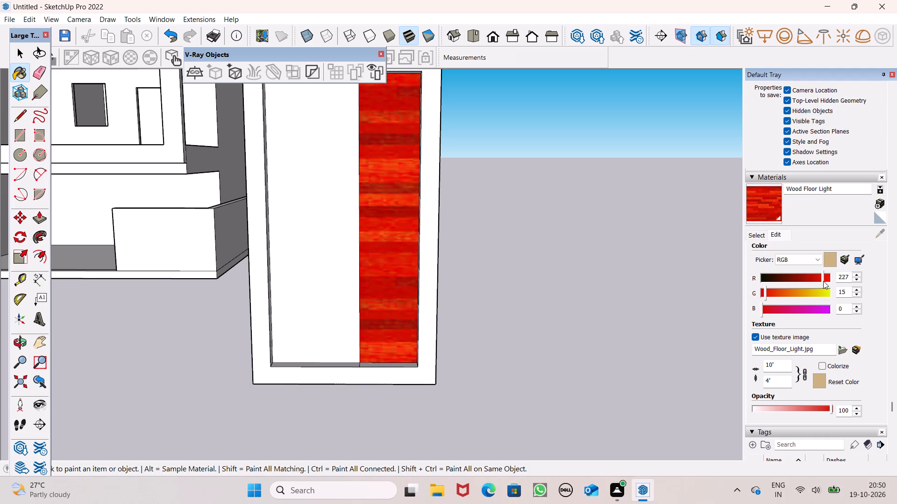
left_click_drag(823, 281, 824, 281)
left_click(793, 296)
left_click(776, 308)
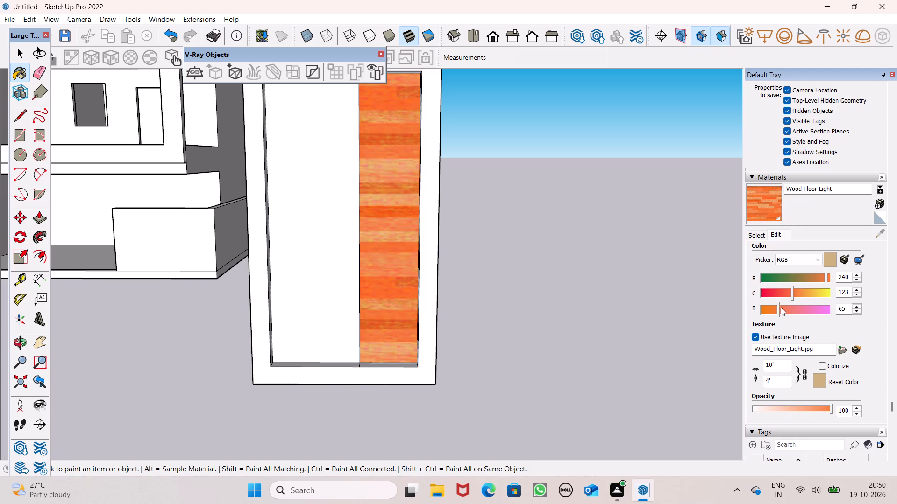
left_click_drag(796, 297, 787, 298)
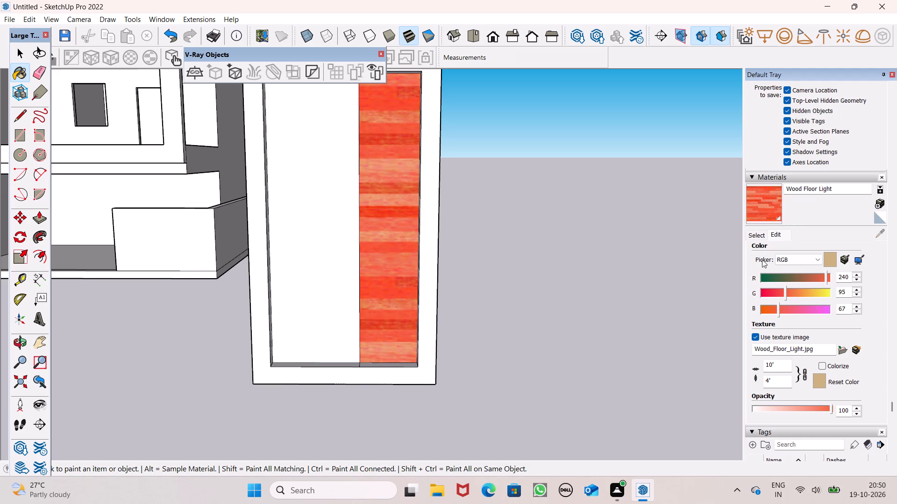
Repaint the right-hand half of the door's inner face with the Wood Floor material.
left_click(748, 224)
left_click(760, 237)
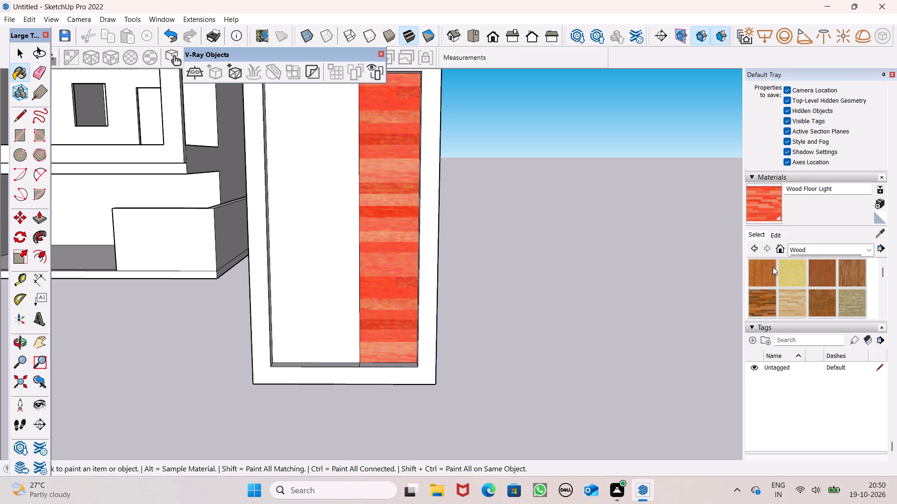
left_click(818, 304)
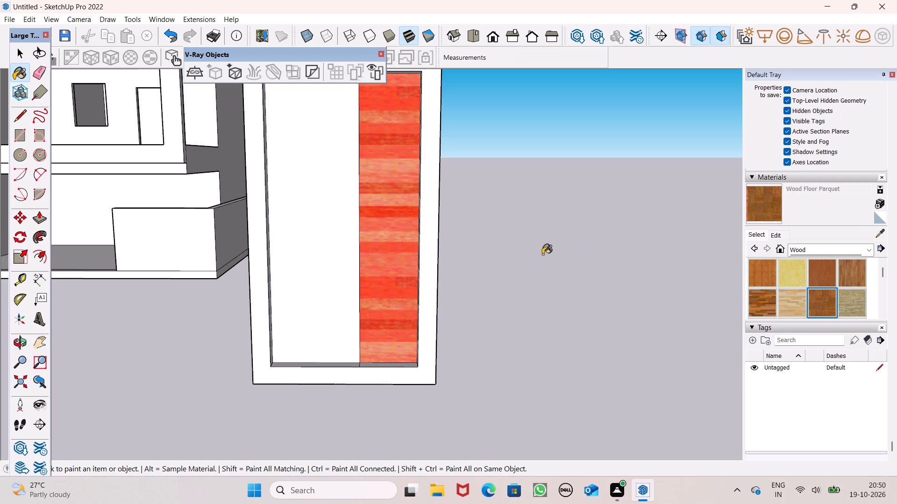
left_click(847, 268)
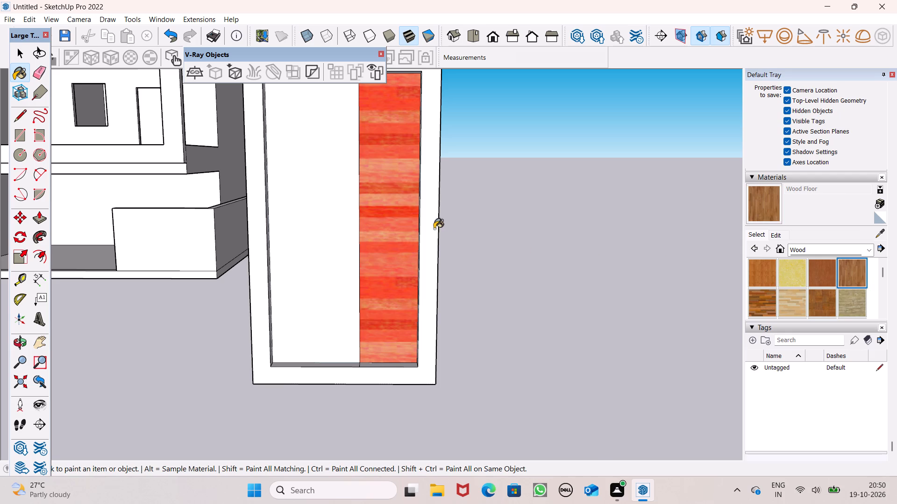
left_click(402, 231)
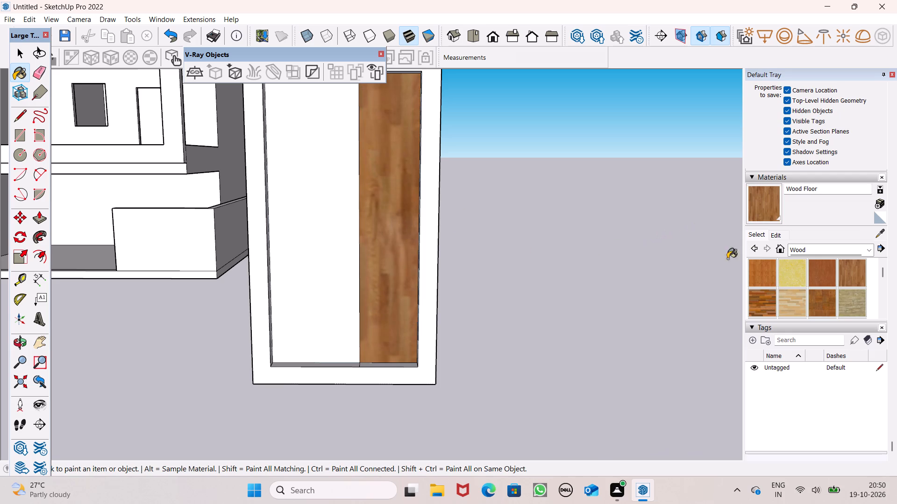
Repaint the right-hand half of the door's inner face with the Wood Veneer 01 material.
scroll(764, 264, "down", 3)
left_click(829, 270)
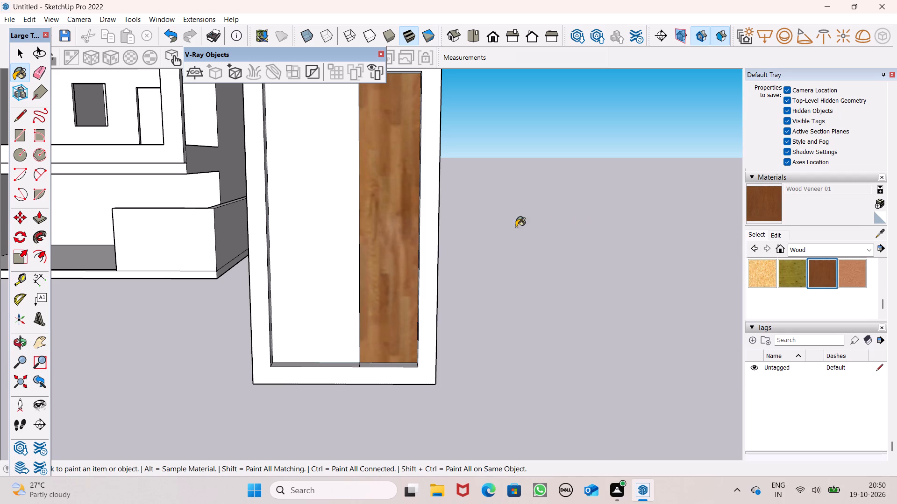
left_click(406, 222)
scroll(465, 224, "down", 4)
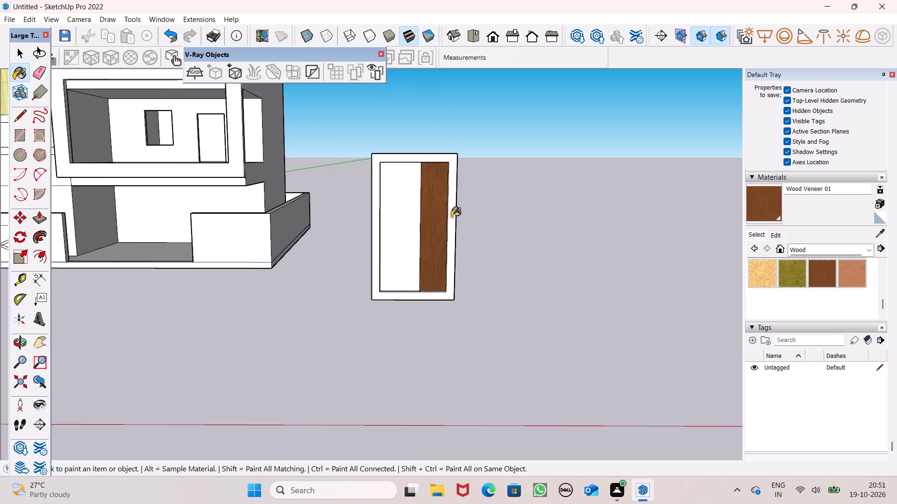
scroll(451, 217, "up", 5)
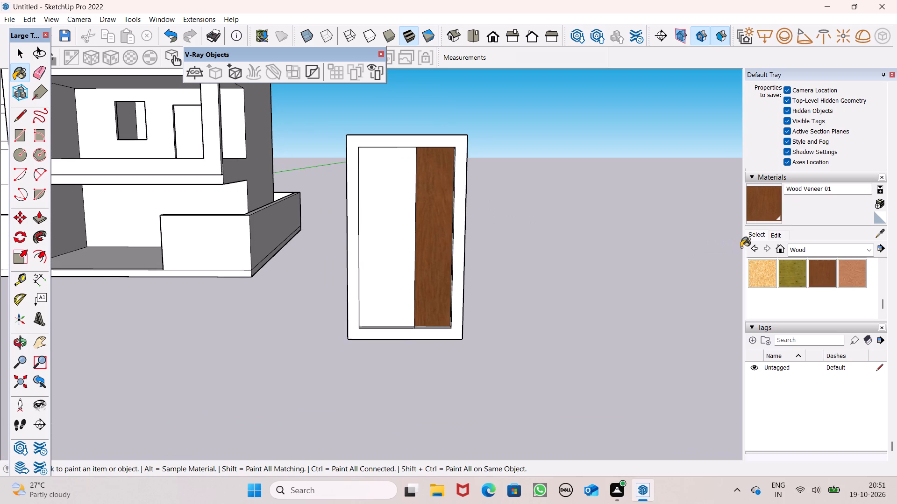
scroll(551, 208, "down", 1)
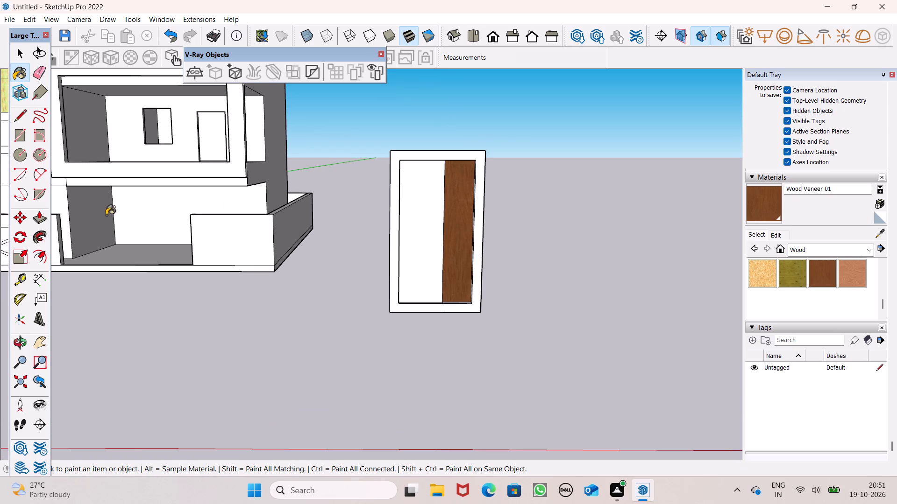
Draw an upright 4' by 5' rectangle in the open space beside the framed door panel.
left_click(19, 139)
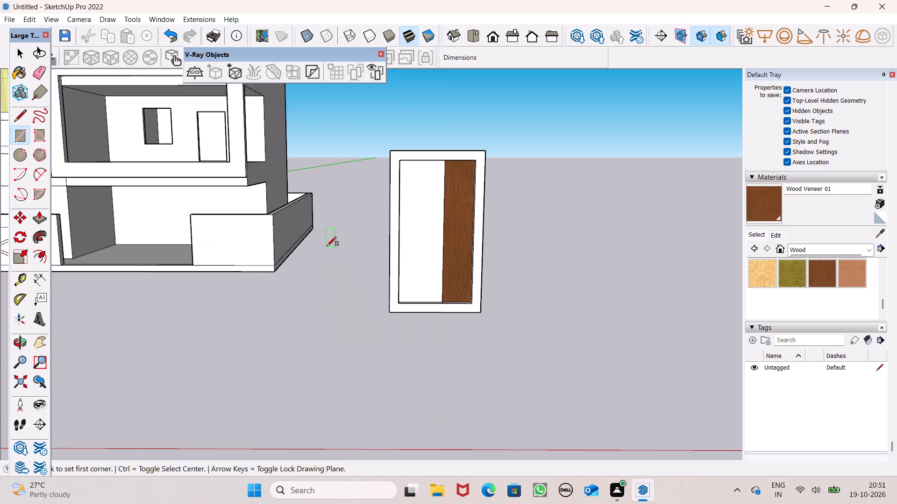
scroll(327, 246, "down", 4)
scroll(453, 246, "up", 3)
left_click(432, 226)
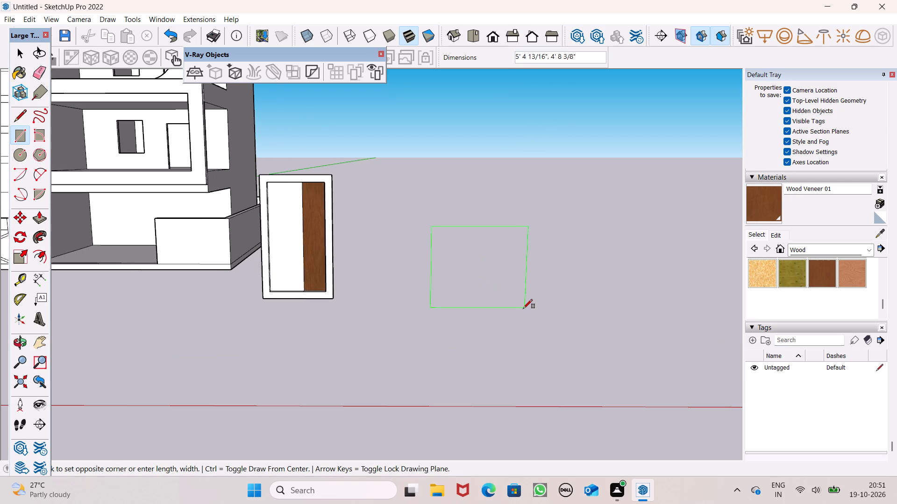
type("4'")
type(",5'")
key("Return")
key("space")
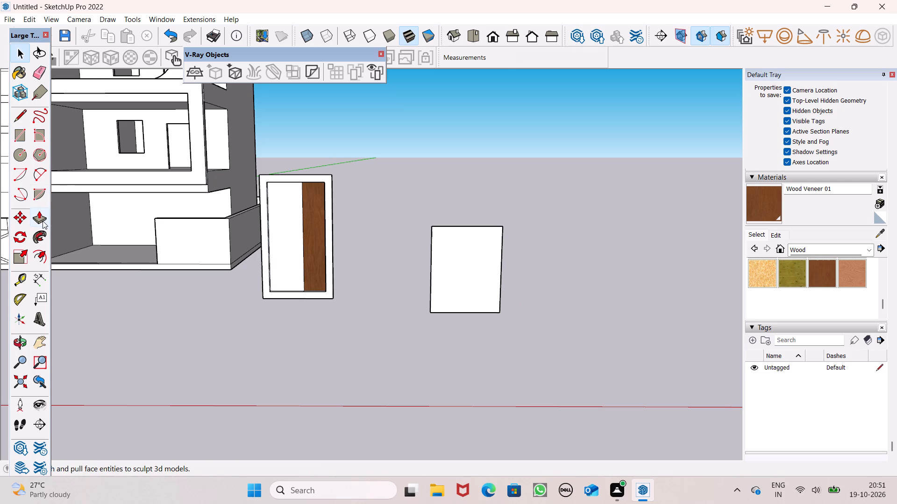
Offset the 4' by 5' rectangle's outline inward by about 3 9/16" to form an even frame border.
left_click(39, 250)
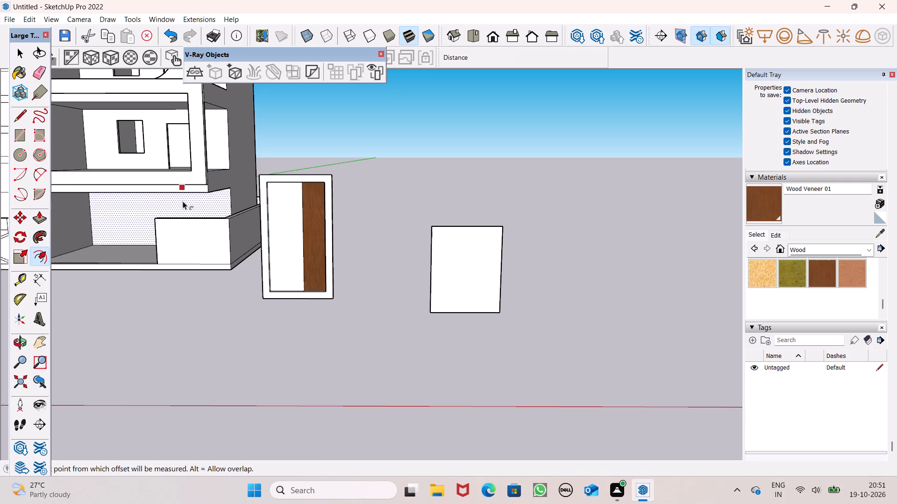
scroll(183, 201, "up", 2)
scroll(228, 220, "down", 4)
scroll(362, 243, "up", 3)
left_click(440, 235)
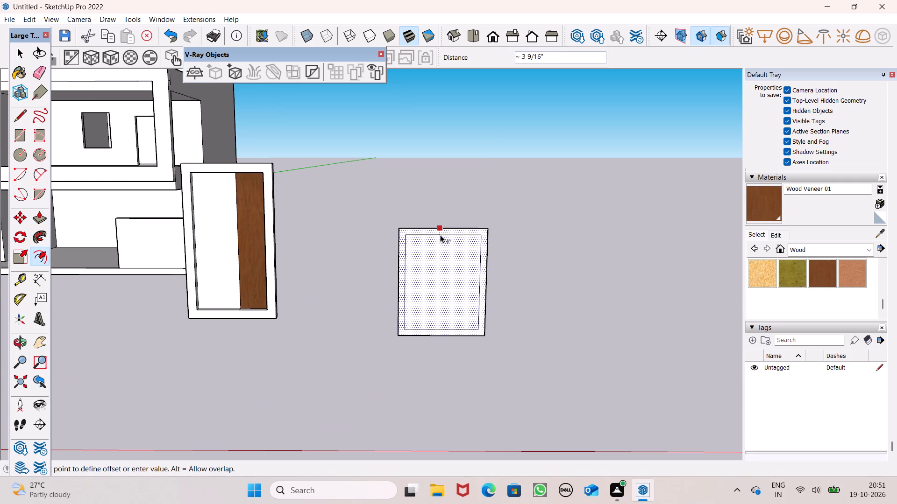
key("space")
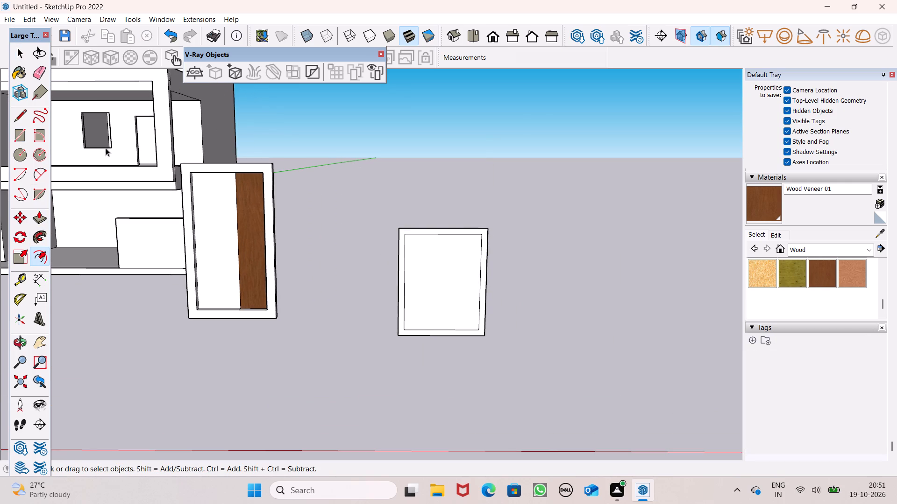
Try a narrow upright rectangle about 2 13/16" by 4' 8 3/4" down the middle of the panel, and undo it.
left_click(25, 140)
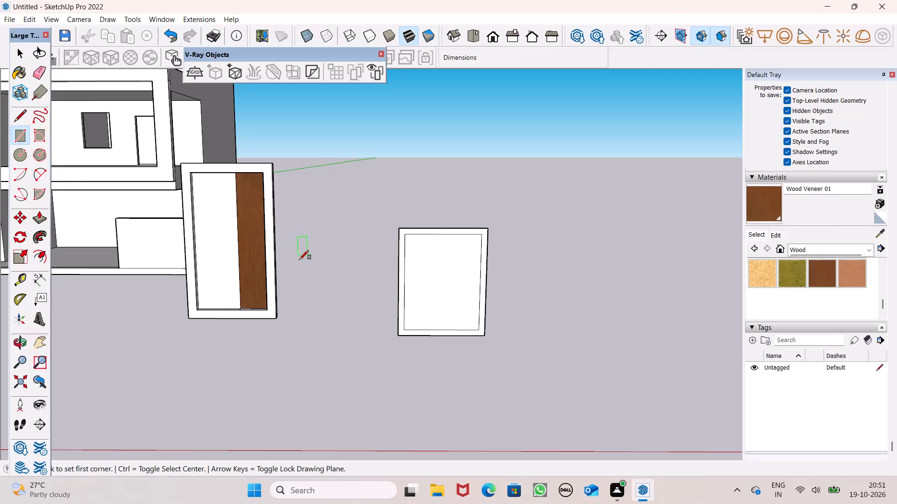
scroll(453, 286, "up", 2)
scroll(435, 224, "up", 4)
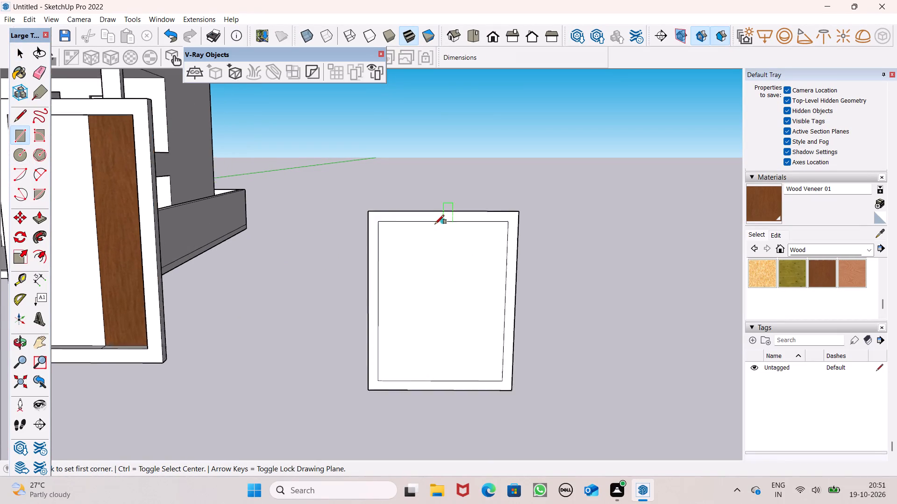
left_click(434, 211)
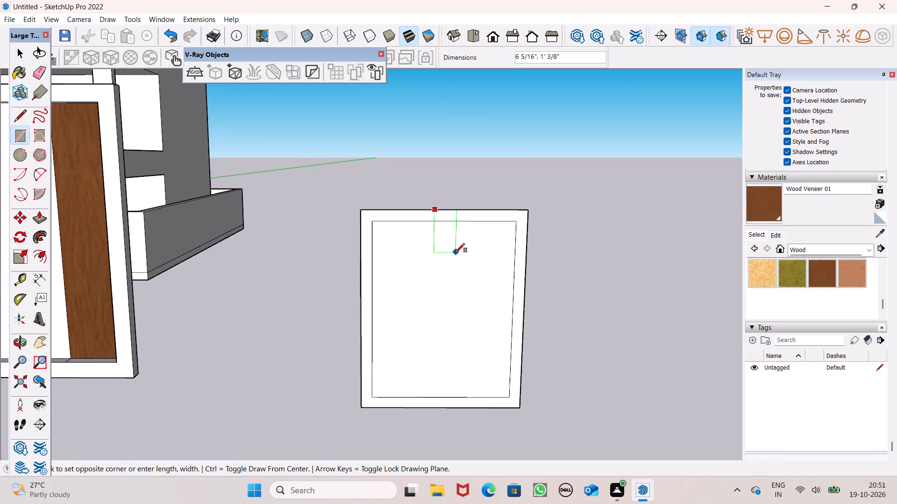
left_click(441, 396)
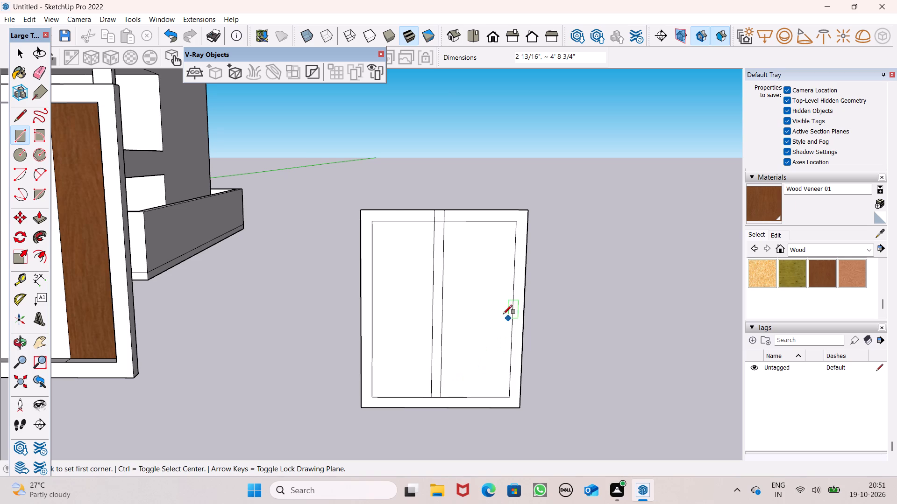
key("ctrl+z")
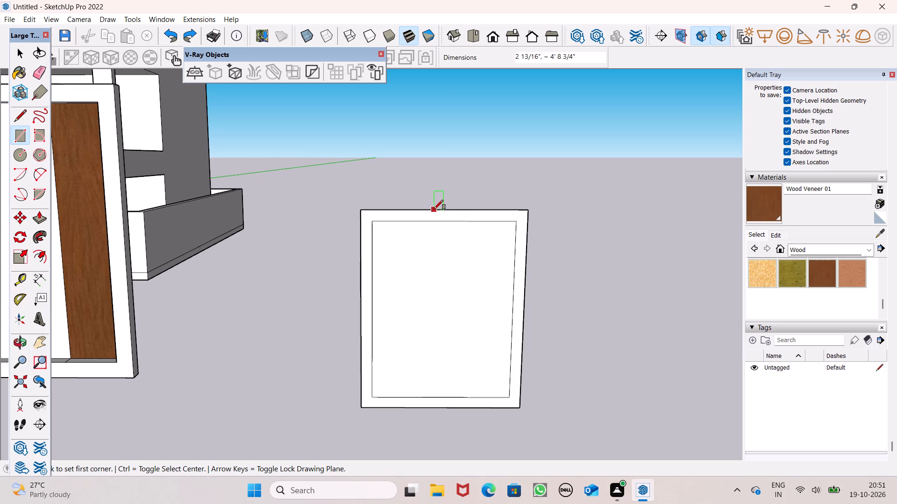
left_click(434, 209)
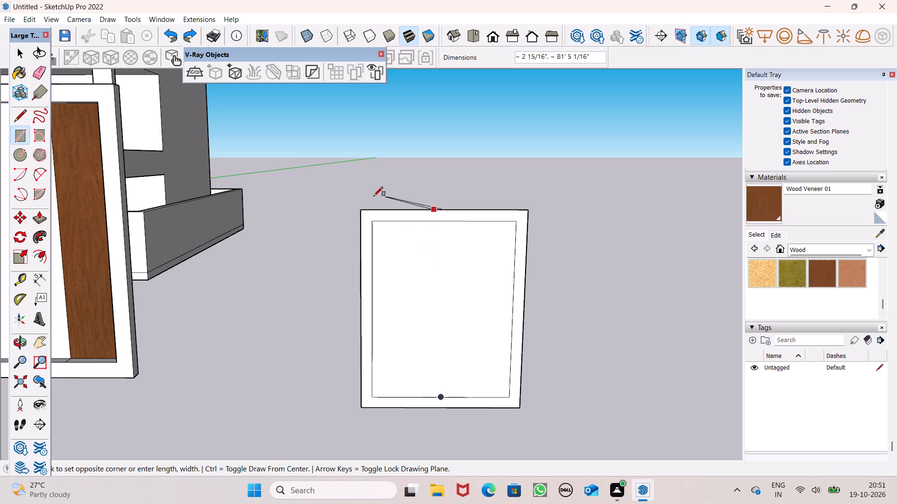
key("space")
Draw a narrow upright rectangle about 4' 8 3/4" tall near the panel's middle, from the outer top edge to the inner bottom edge.
left_click(11, 129)
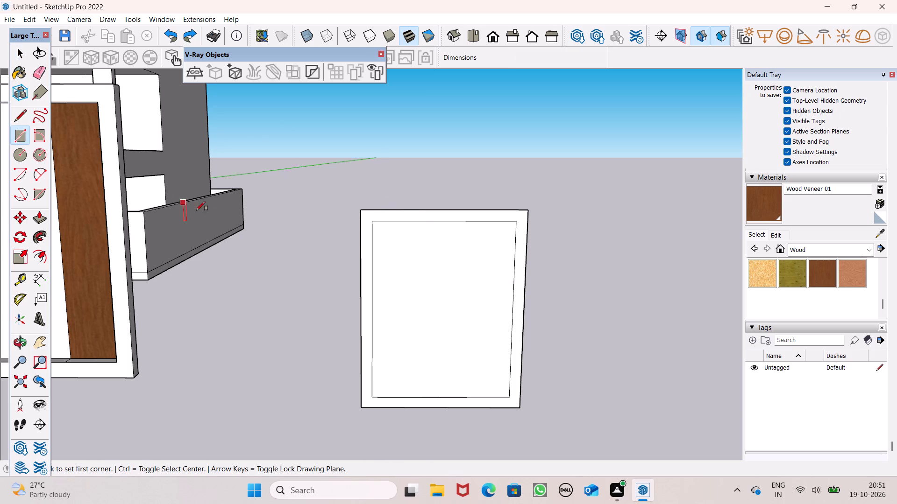
scroll(463, 238, "up", 4)
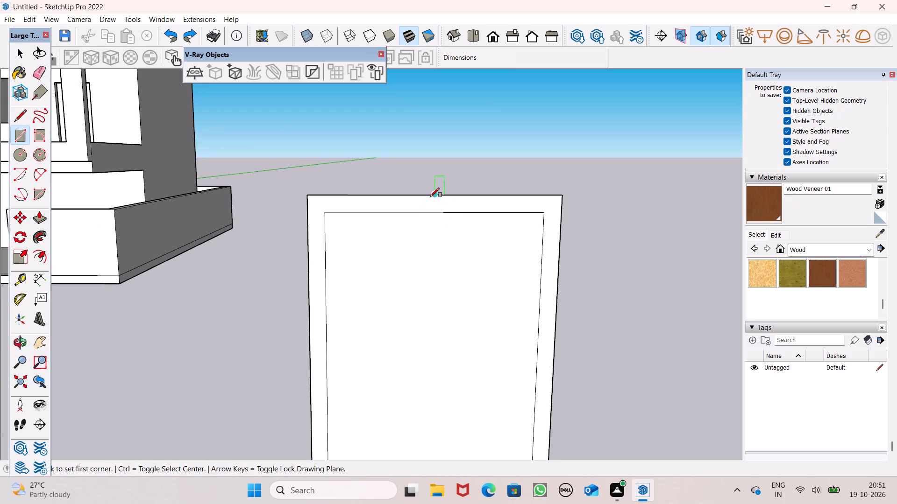
left_click(427, 195)
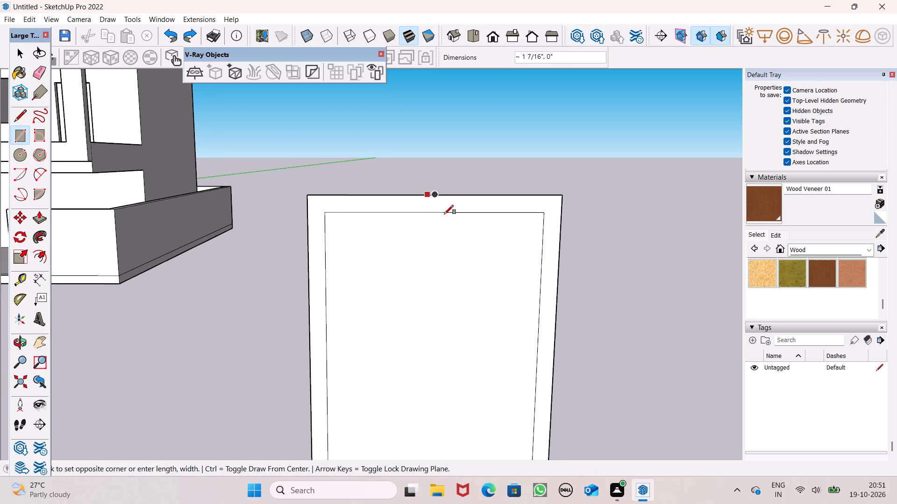
scroll(445, 214, "down", 8)
scroll(435, 326, "up", 2)
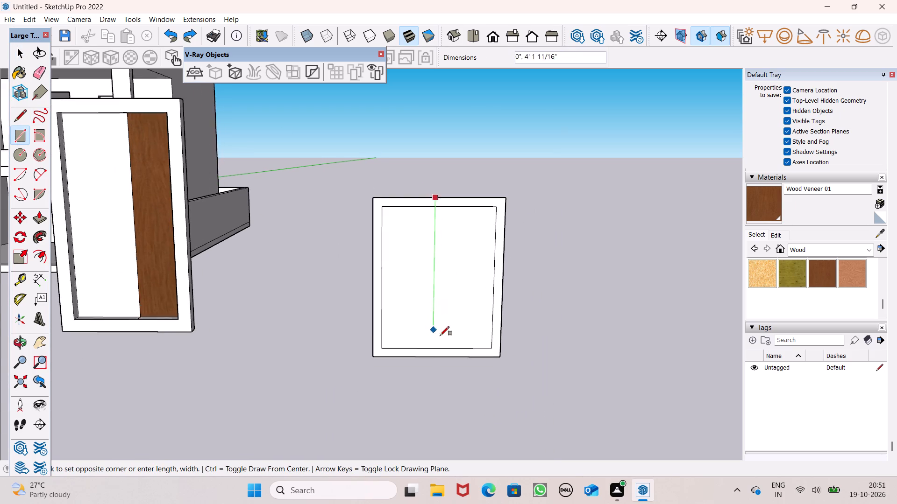
scroll(440, 336, "up", 10)
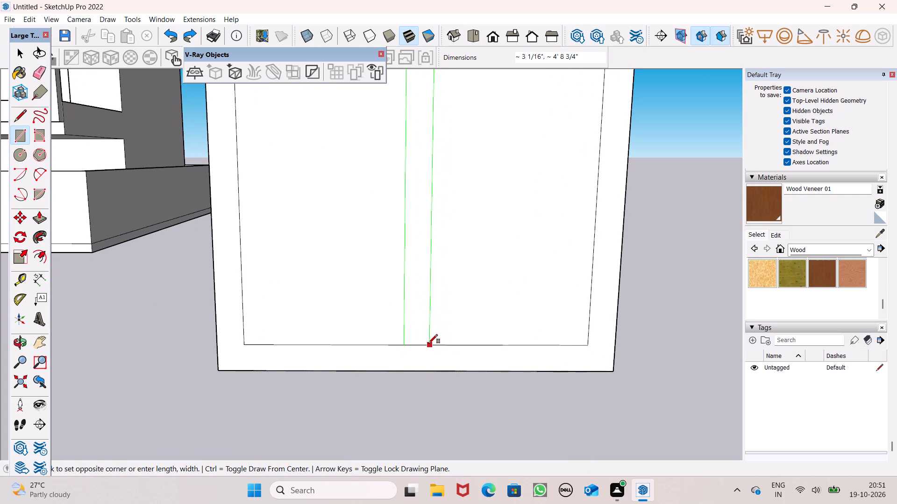
left_click(422, 343)
key("space")
scroll(425, 338, "down", 9)
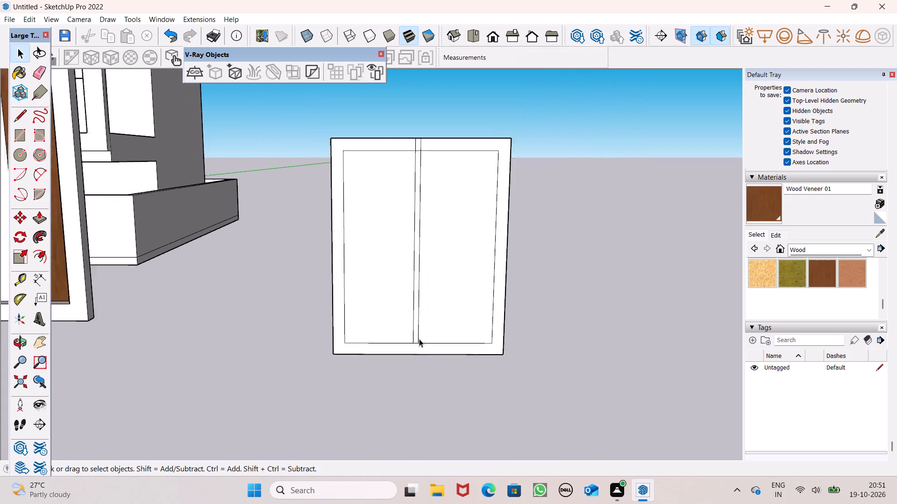
scroll(419, 339, "down", 2)
scroll(431, 270, "up", 5)
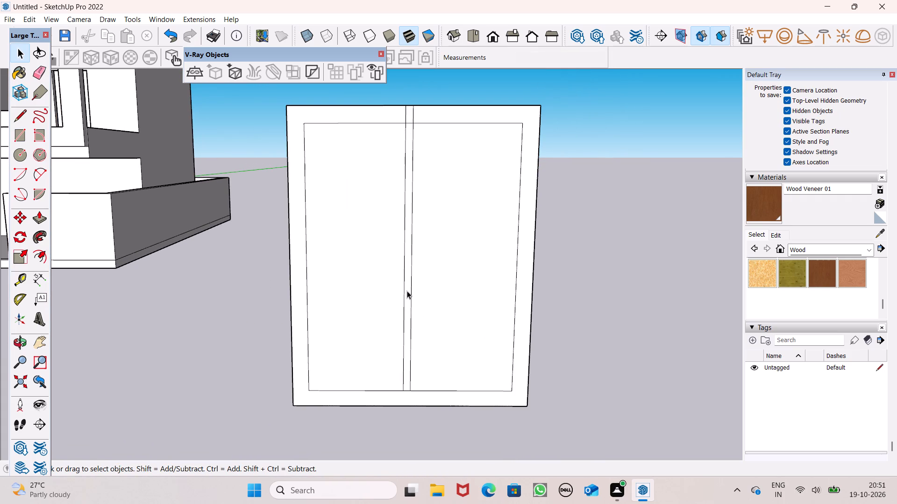
Move the narrow divider strip sideways by about 1" towards the centre of the panel.
double_click(407, 291)
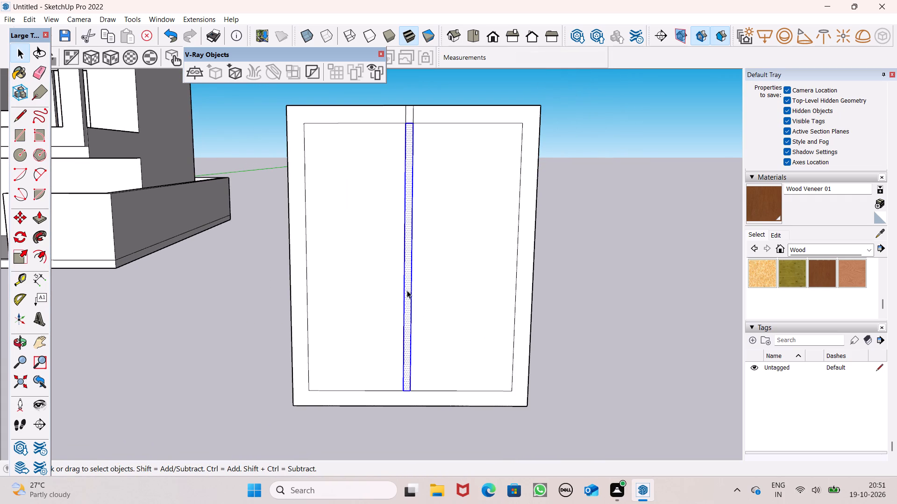
key("m")
key("Return")
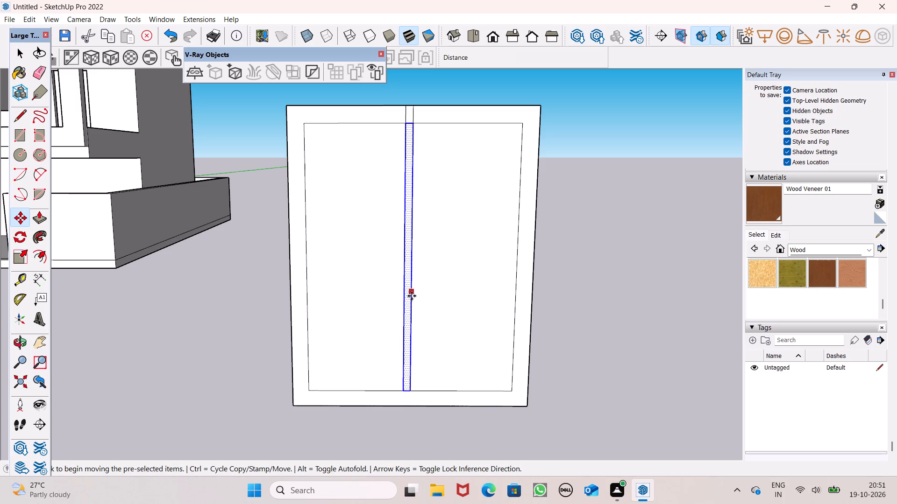
left_click(406, 297)
key("space")
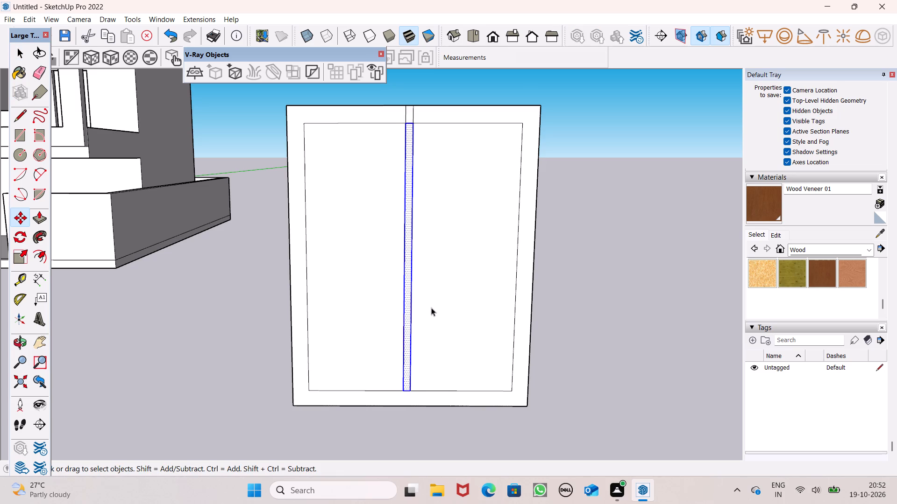
key("m")
key("Return")
left_click_drag(411, 302, 416, 302)
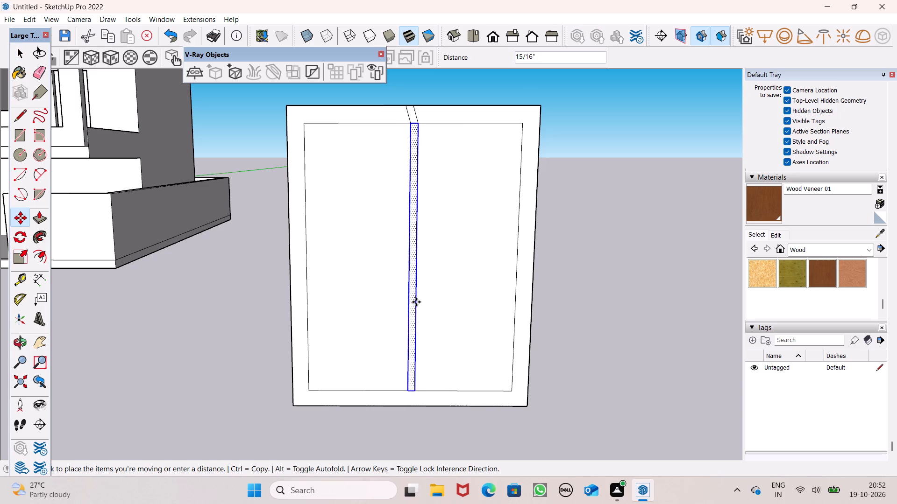
left_click_drag(416, 302, 417, 304)
key("space")
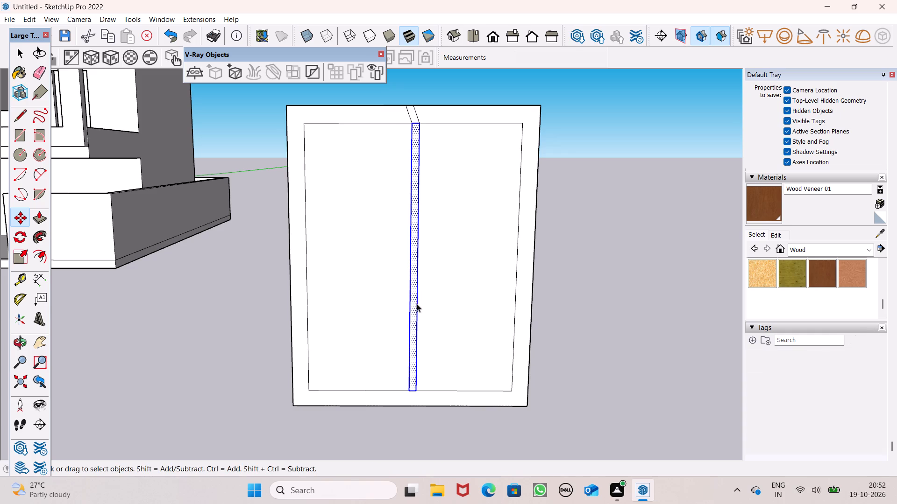
left_click_drag(575, 324, 562, 312)
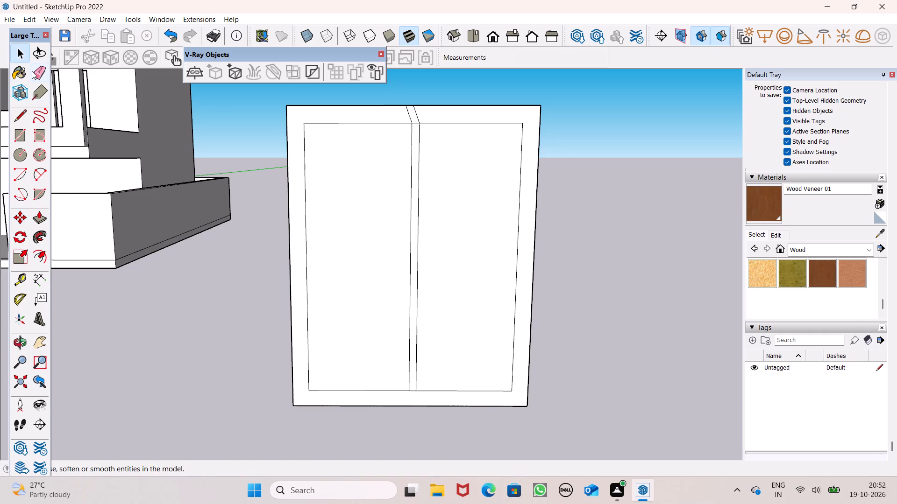
Erase the two short slanted lines crossing the frame's top border above the divider strip.
left_click(44, 66)
scroll(356, 122, "up", 3)
left_click_drag(426, 117, 417, 119)
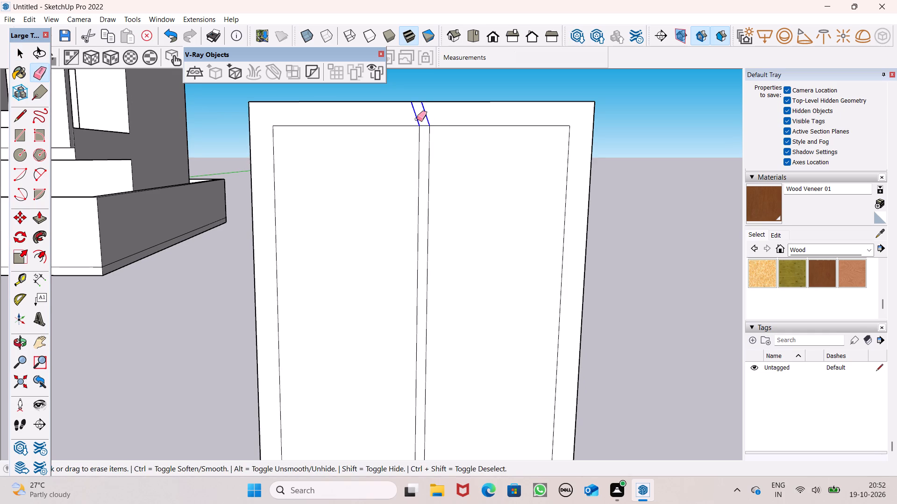
left_click_drag(417, 119, 413, 121)
scroll(504, 128, "down", 7)
key("space")
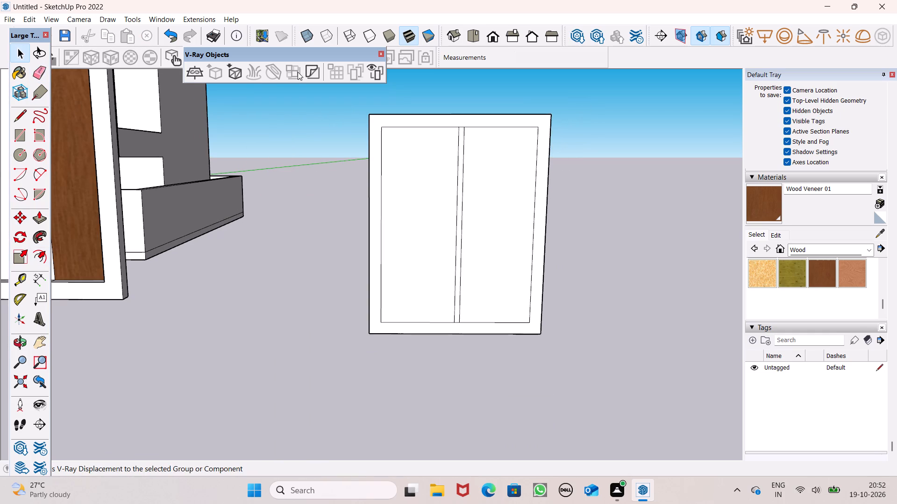
Push/Pull the panel's outer frame border outward by about 4 15/16".
scroll(298, 71, "down", 1)
left_click(47, 217)
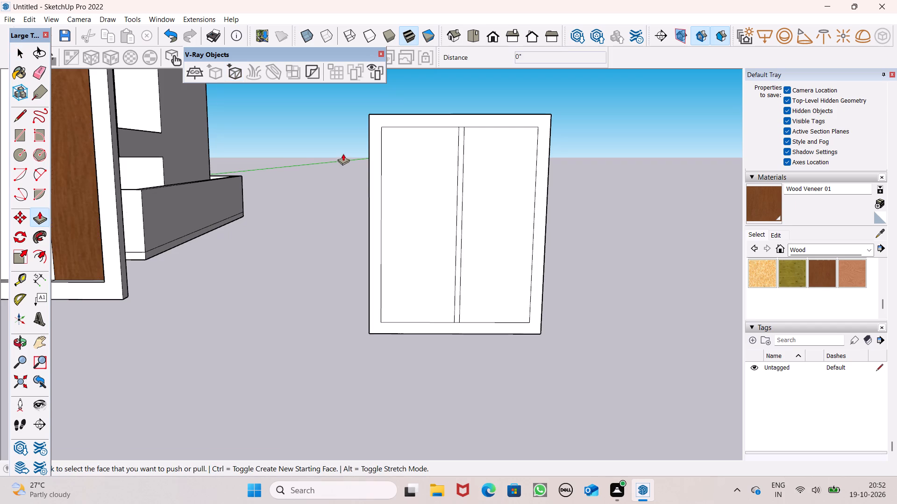
scroll(344, 153, "down", 3)
middle_click_drag(375, 154, 384, 201)
scroll(414, 222, "up", 3)
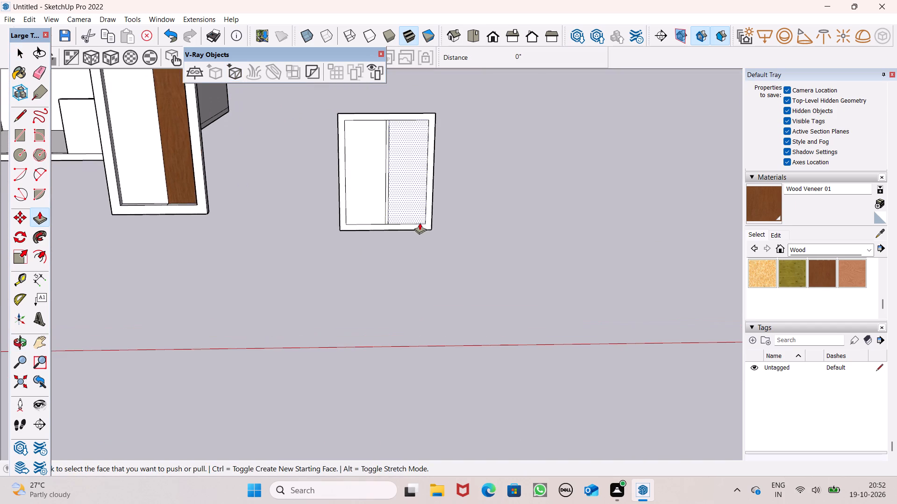
left_click(429, 224, "ctrl")
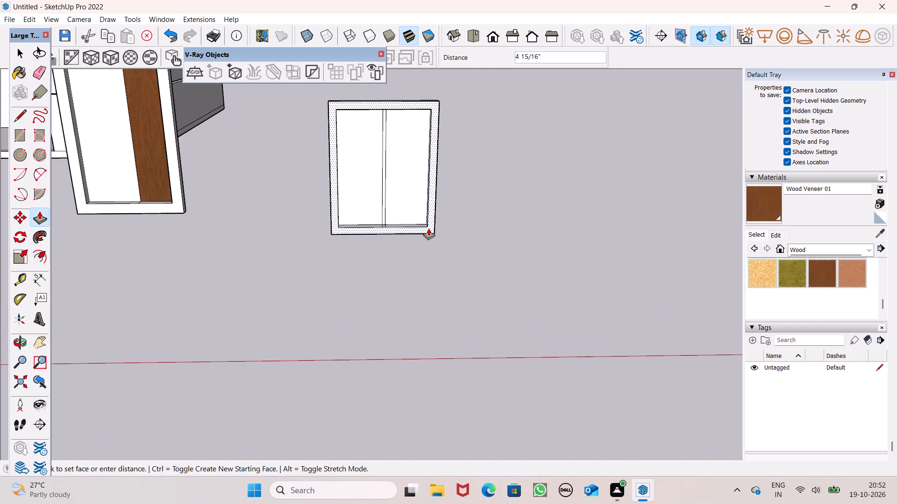
scroll(399, 224, "up", 5)
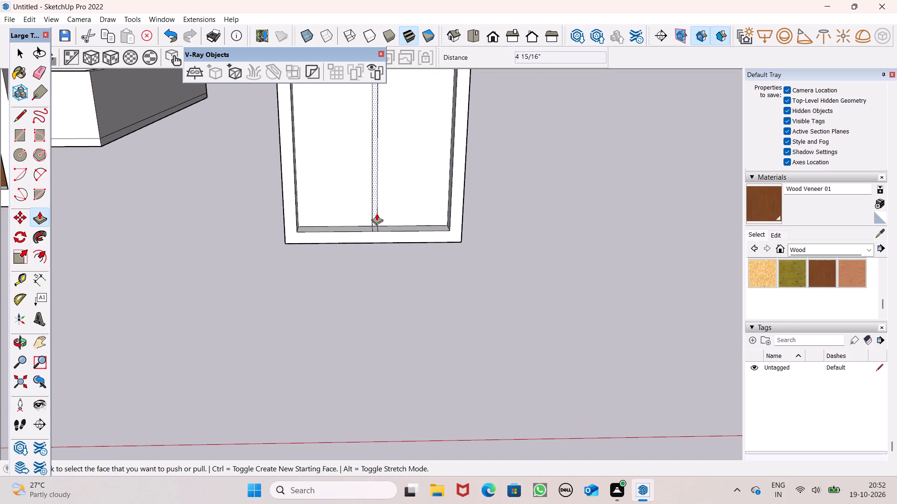
Push/Pull the central divider strip outward by about 4 15/16" to line up with the frame's front.
left_click_drag(374, 213, 384, 227)
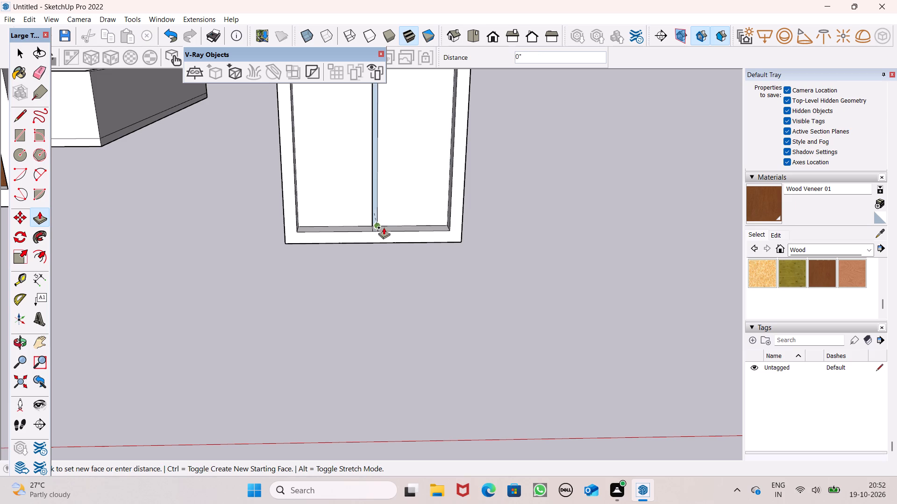
left_click_drag(384, 227, 387, 230)
Examine the extruded window frame and divider from the back and front, alongside the door and building.
scroll(402, 225, "down", 6)
middle_click_drag(455, 250, 93, 255)
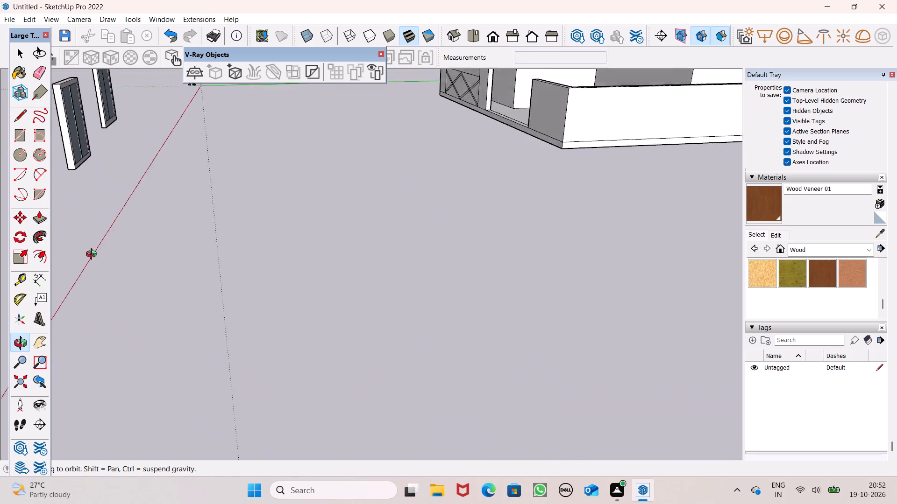
middle_click_drag(93, 255, 33, 202)
scroll(98, 186, "up", 8)
scroll(101, 182, "down", 4)
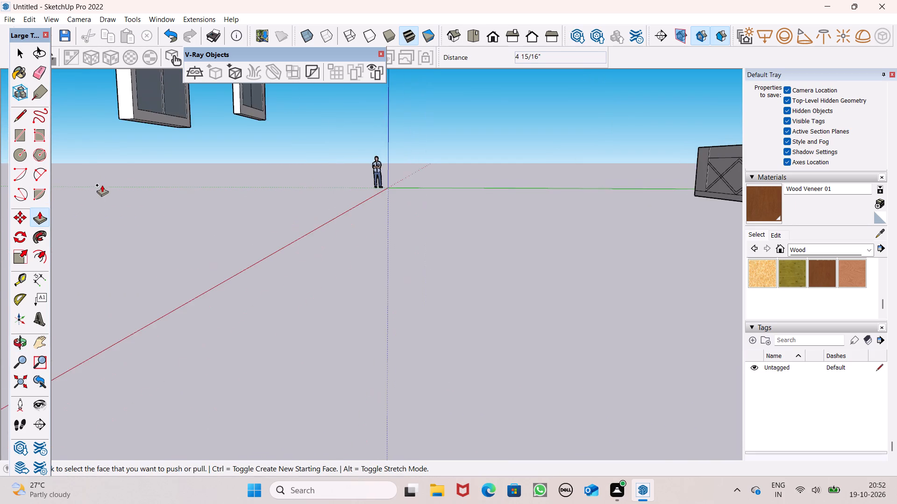
middle_click_drag(123, 174, 420, 202)
scroll(400, 190, "down", 7)
scroll(632, 188, "up", 5)
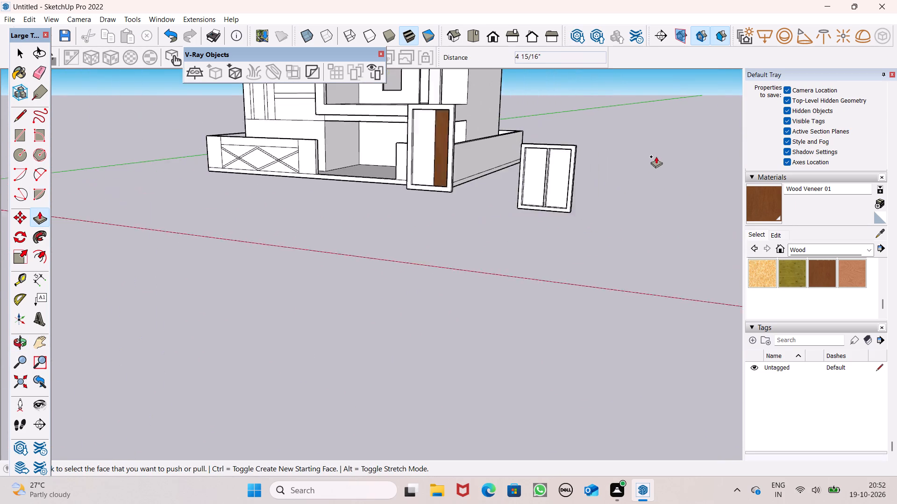
scroll(656, 156, "up", 2)
scroll(626, 181, "up", 2)
middle_click_drag(606, 206, 669, 193)
scroll(501, 220, "down", 4)
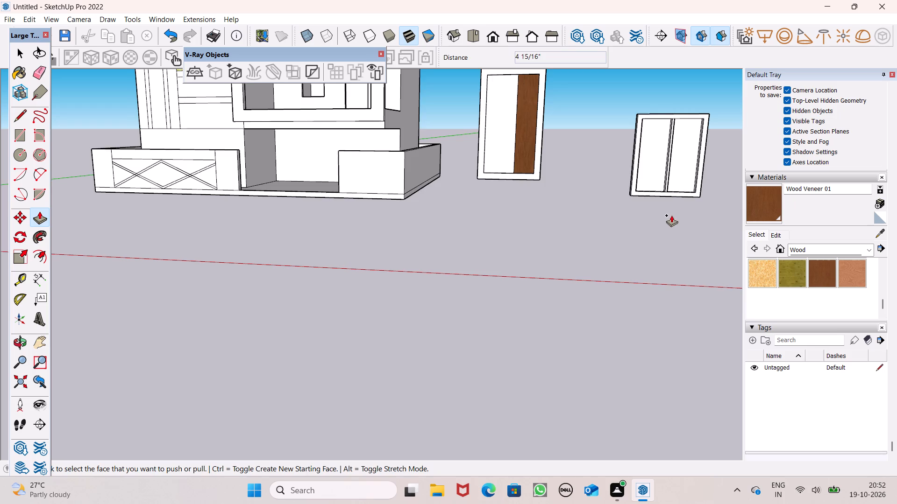
Paint both window panes with the Translucent Glass Blue material from the Glass and Mirrors collection.
key("space")
scroll(731, 158, "up", 4)
key("space")
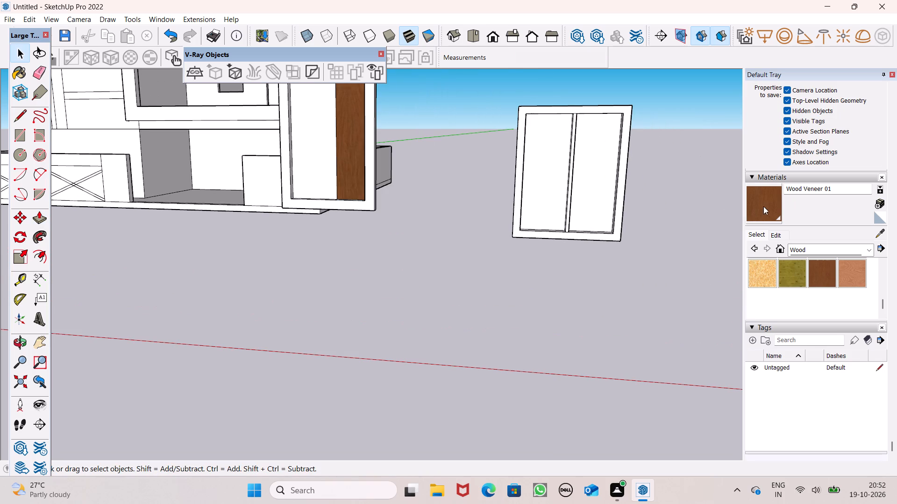
left_click(813, 246)
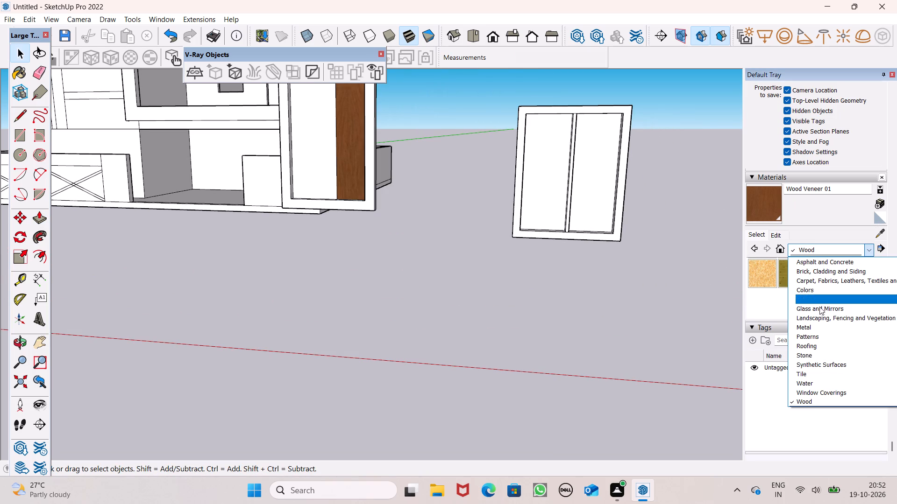
left_click(819, 307)
left_click(825, 298)
left_click(845, 281)
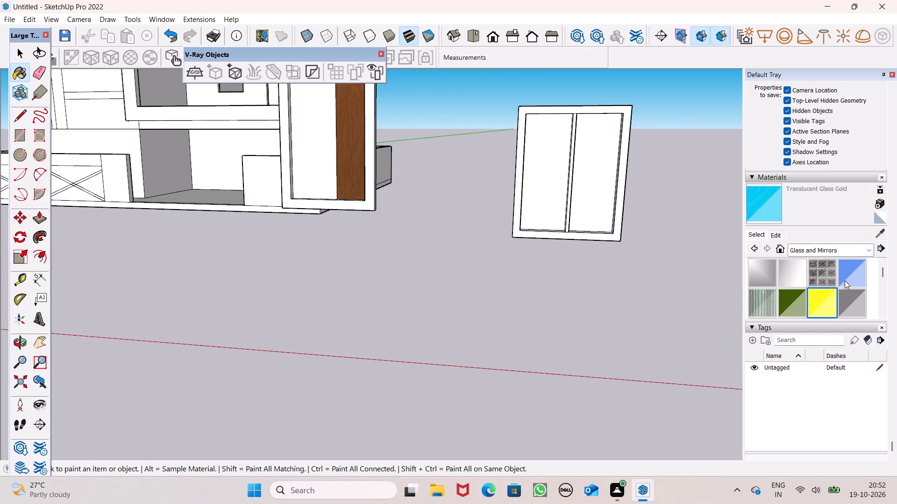
left_click(598, 214)
left_click(546, 198)
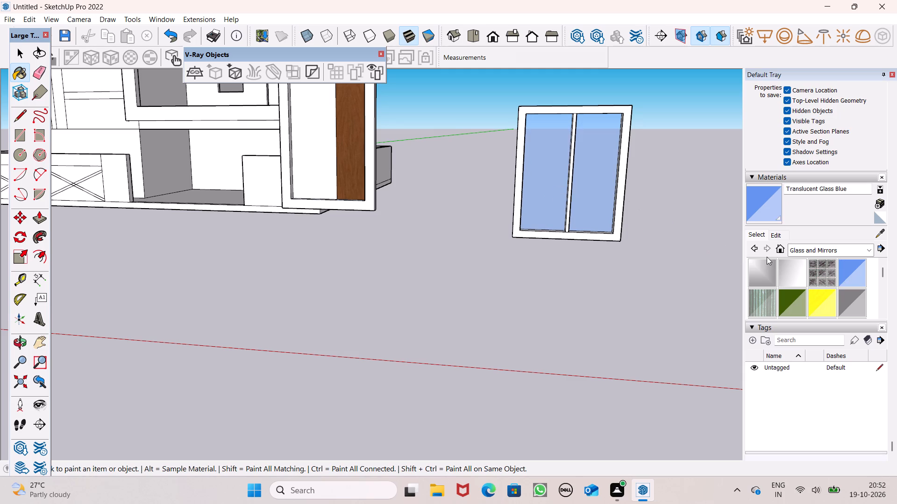
Recolour the Translucent Glass Blue material to amber by setting its RGB values to 201, 149, 0.
left_click_drag(773, 231, 777, 233)
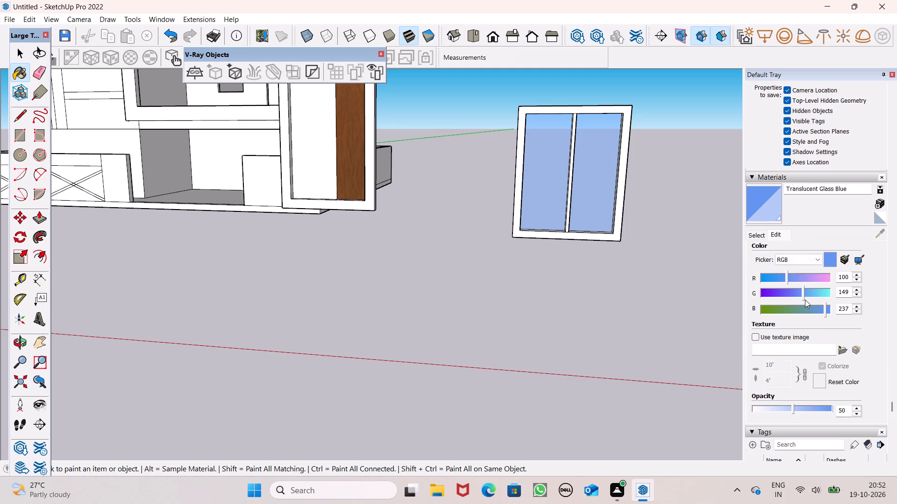
left_click_drag(796, 311, 749, 312)
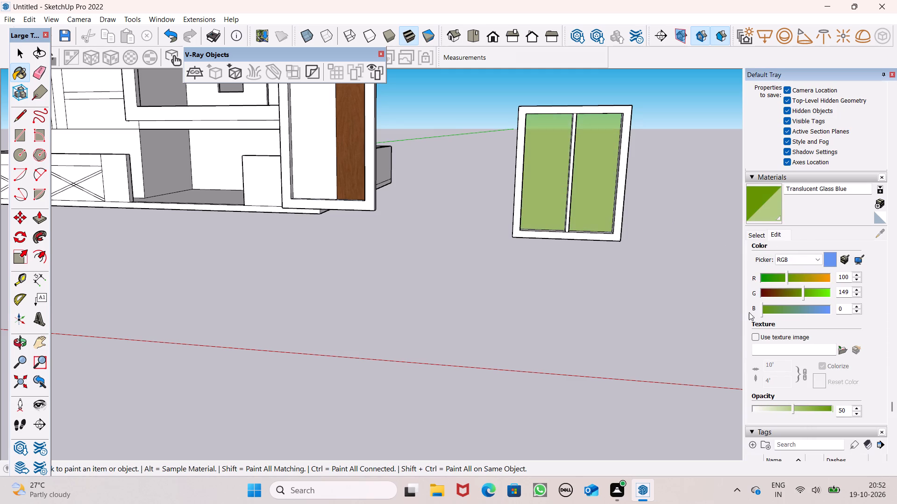
left_click_drag(749, 312, 758, 312)
left_click(812, 278)
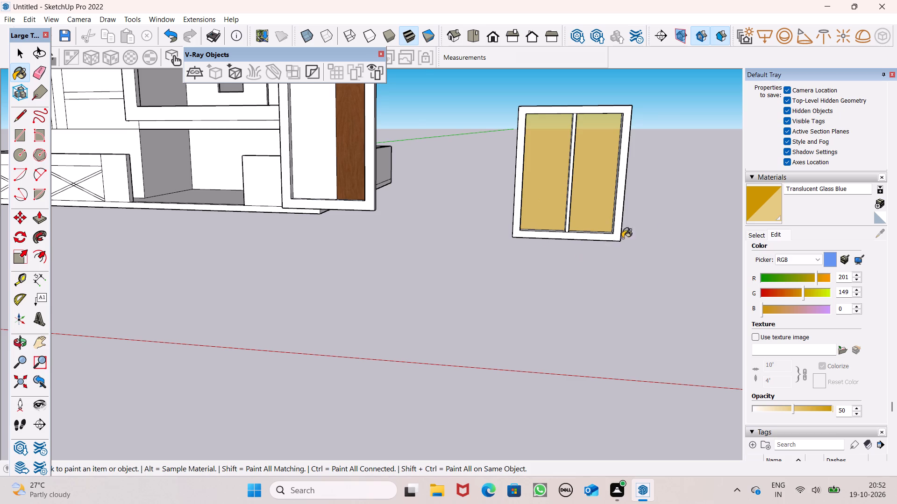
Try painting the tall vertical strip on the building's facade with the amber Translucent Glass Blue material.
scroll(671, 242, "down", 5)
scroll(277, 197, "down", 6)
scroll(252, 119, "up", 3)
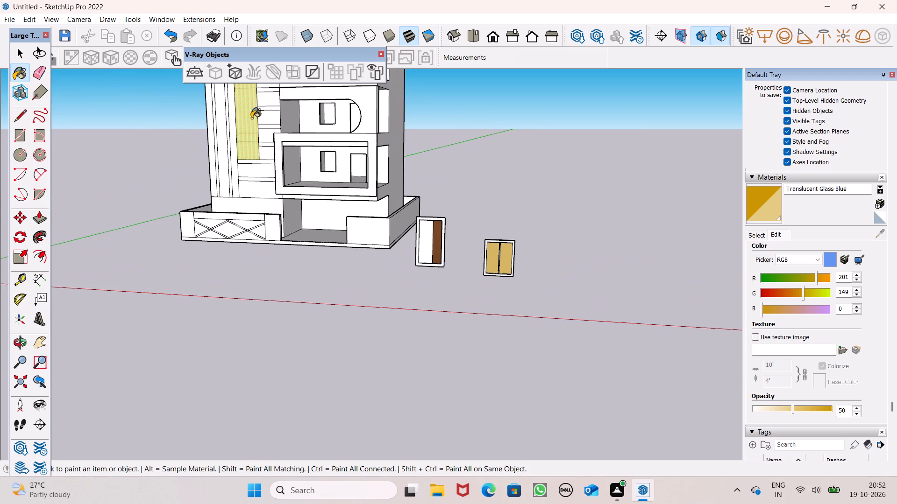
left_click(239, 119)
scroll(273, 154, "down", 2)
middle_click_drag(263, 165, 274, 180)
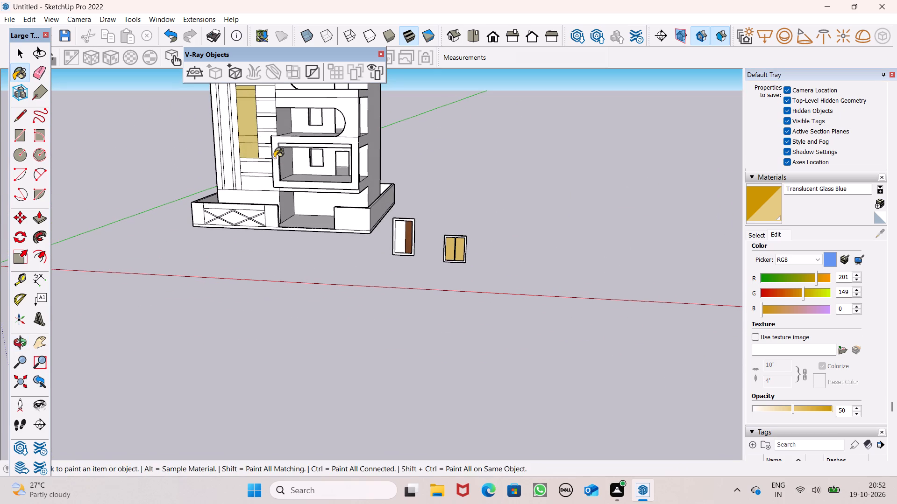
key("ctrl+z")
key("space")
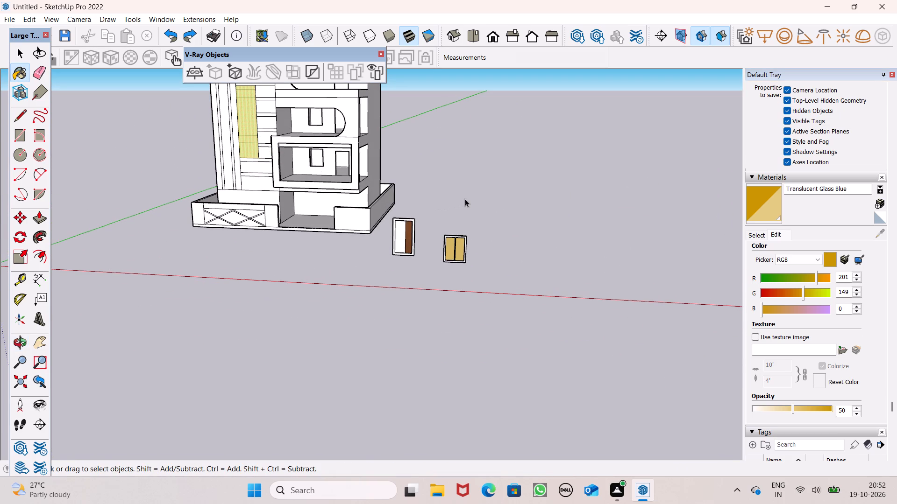
Paint the wider white panel inside the door frame with Color B08 from the Colors collection.
scroll(478, 245, "up", 5)
scroll(446, 230, "down", 4)
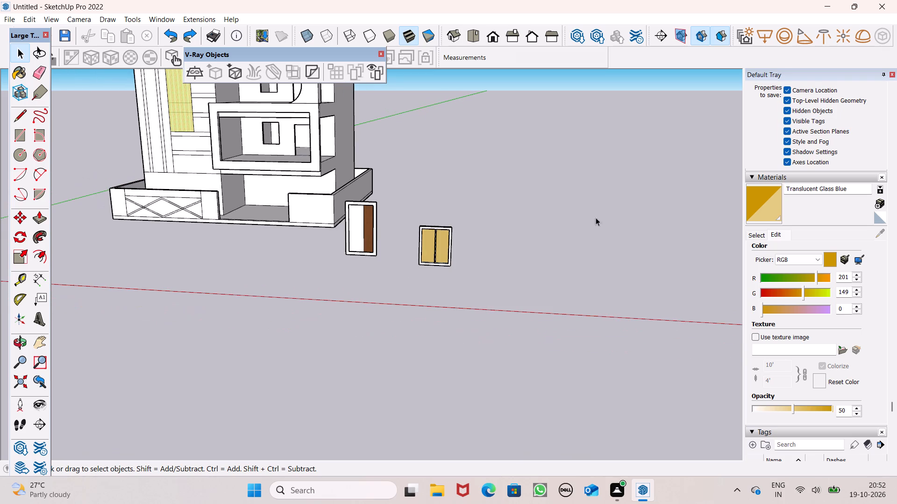
left_click(752, 238)
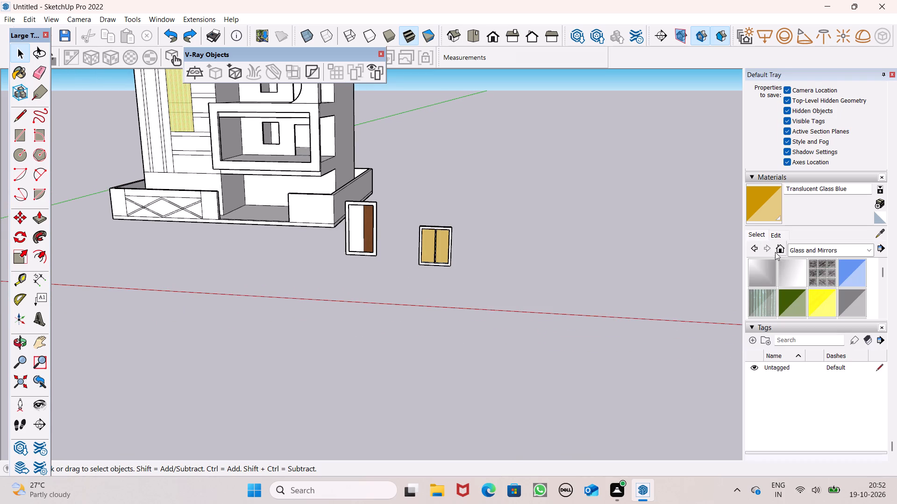
left_click(797, 250)
left_click(813, 289)
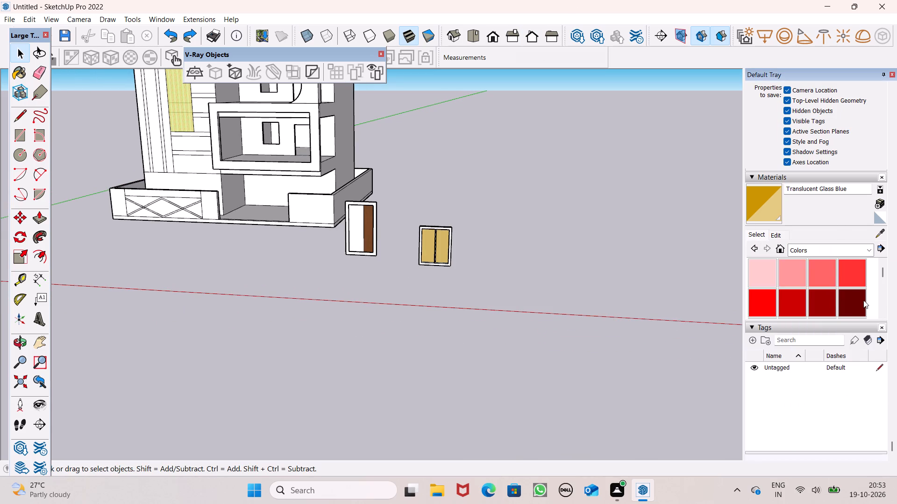
scroll(862, 297, "down", 2)
left_click(842, 307)
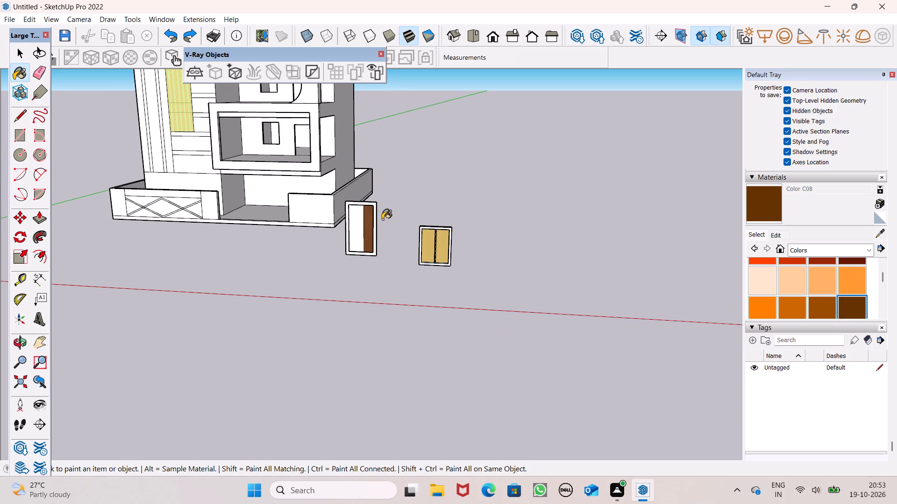
scroll(382, 219, "up", 5)
scroll(344, 241, "up", 3)
scroll(837, 301, "up", 1)
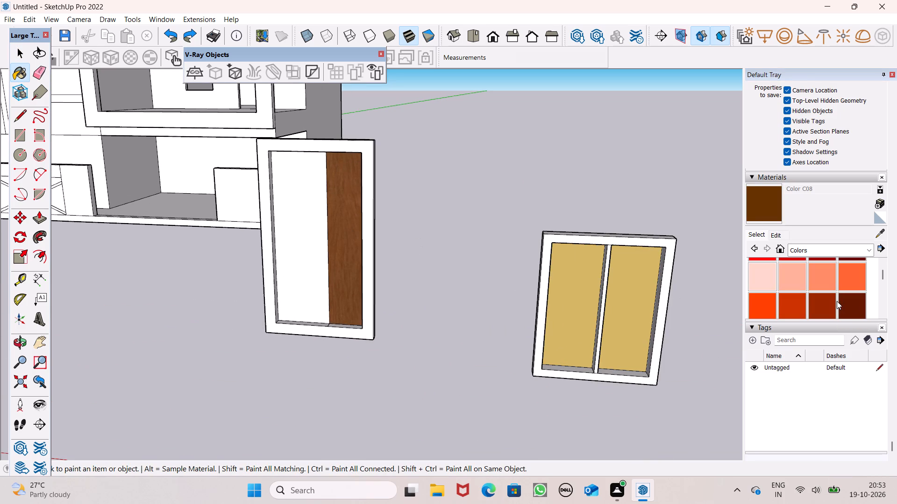
left_click(851, 303)
scroll(419, 256, "up", 1)
left_click(264, 218)
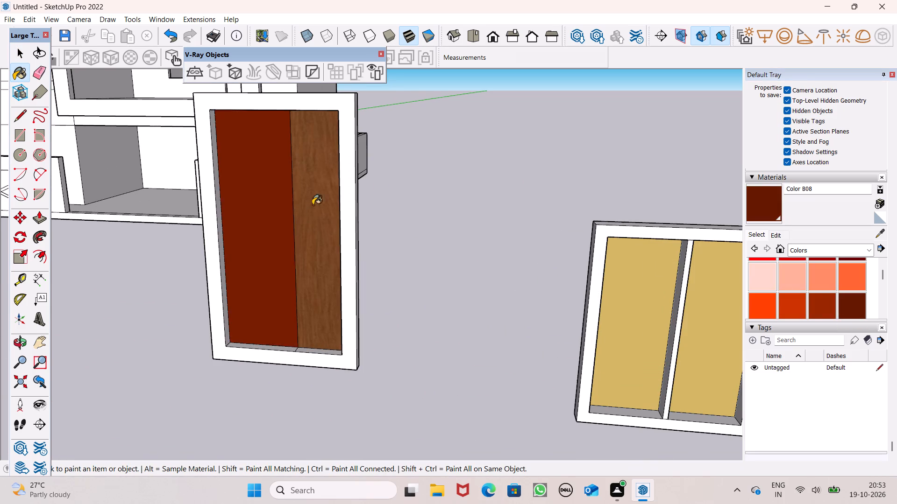
Paint the front faces of the door frame, window frame and window's central divider with Color B08.
scroll(377, 191, "down", 4)
scroll(317, 174, "up", 5)
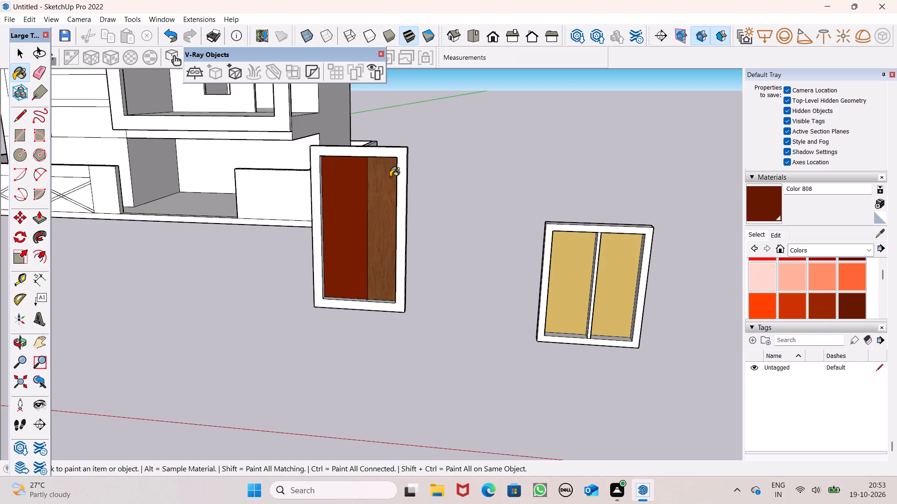
scroll(399, 193, "up", 4)
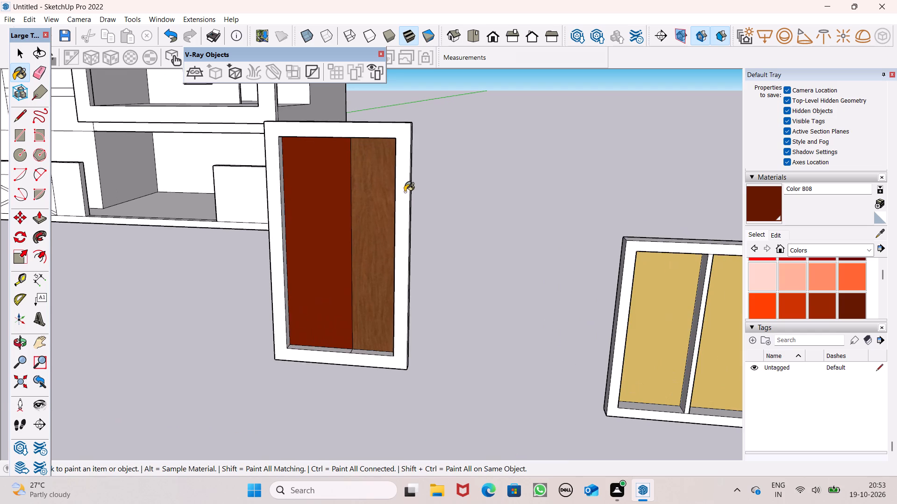
left_click(405, 191)
scroll(394, 178, "down", 4)
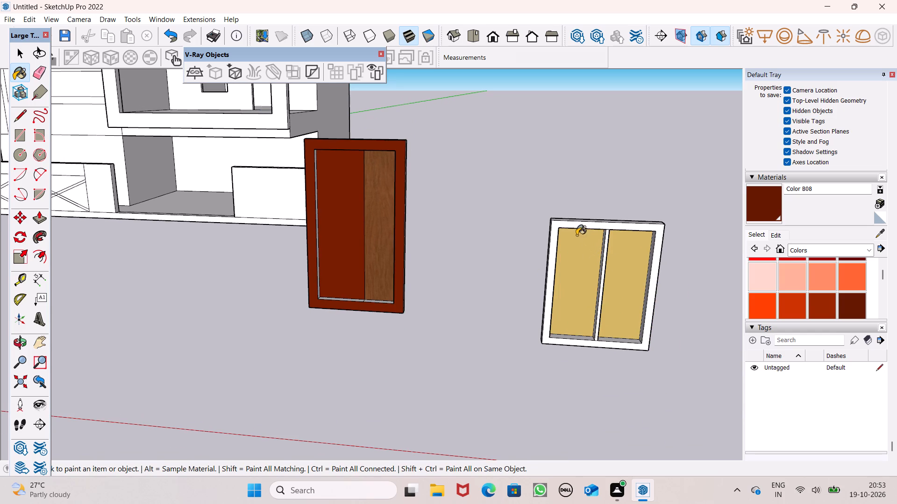
scroll(635, 239, "up", 7)
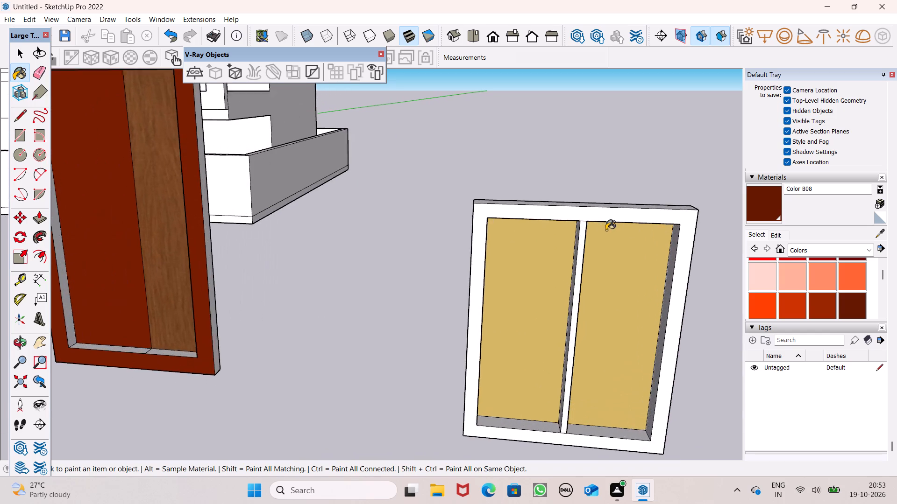
scroll(606, 230, "up", 5)
scroll(565, 208, "up", 4)
left_click(565, 208)
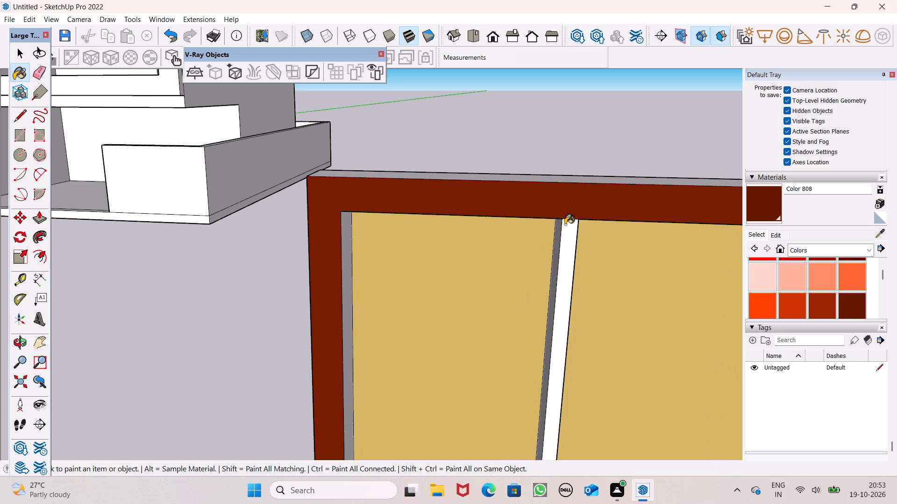
left_click(565, 224)
Darken Color B08 to a deep brown by setting its red value to 62.
scroll(576, 210, "down", 6)
scroll(612, 189, "down", 5)
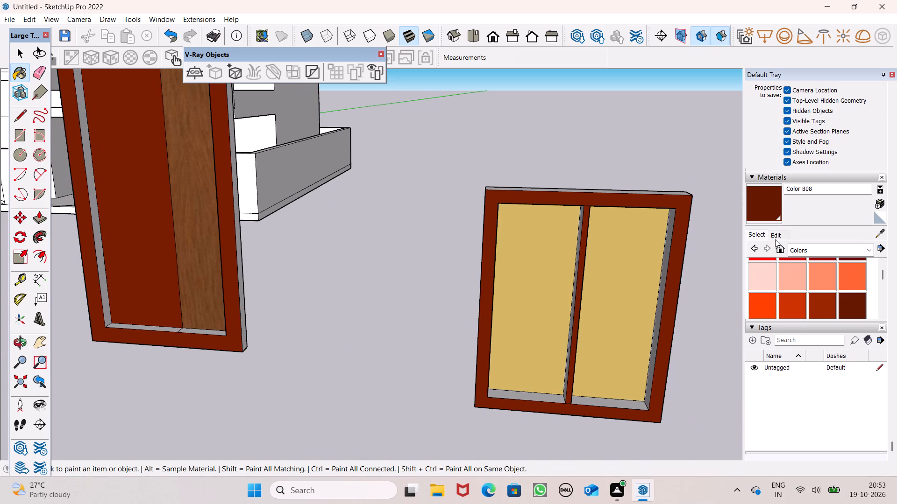
left_click(771, 236)
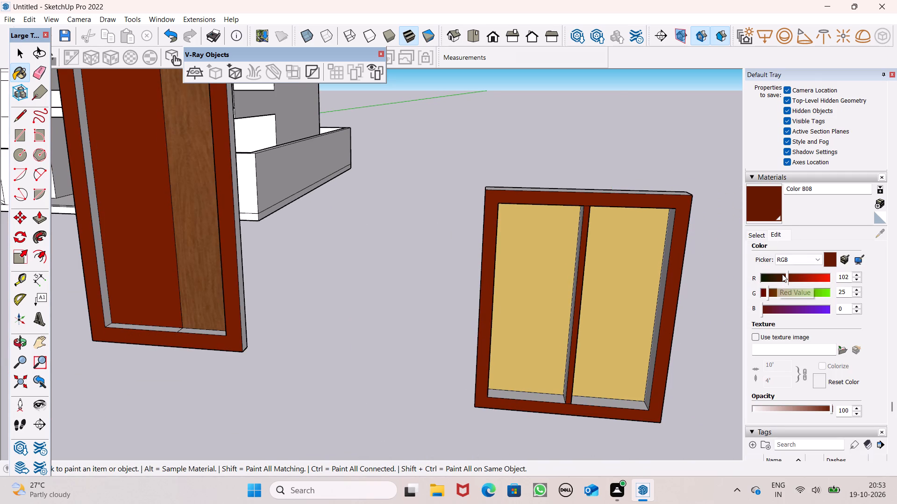
left_click_drag(786, 276, 780, 276)
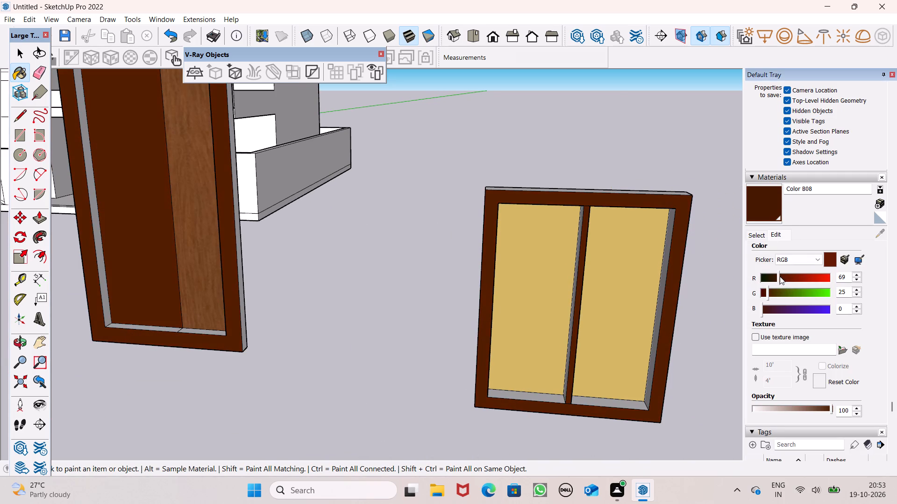
left_click_drag(780, 276, 776, 276)
scroll(778, 232, "down", 6)
scroll(803, 287, "up", 4)
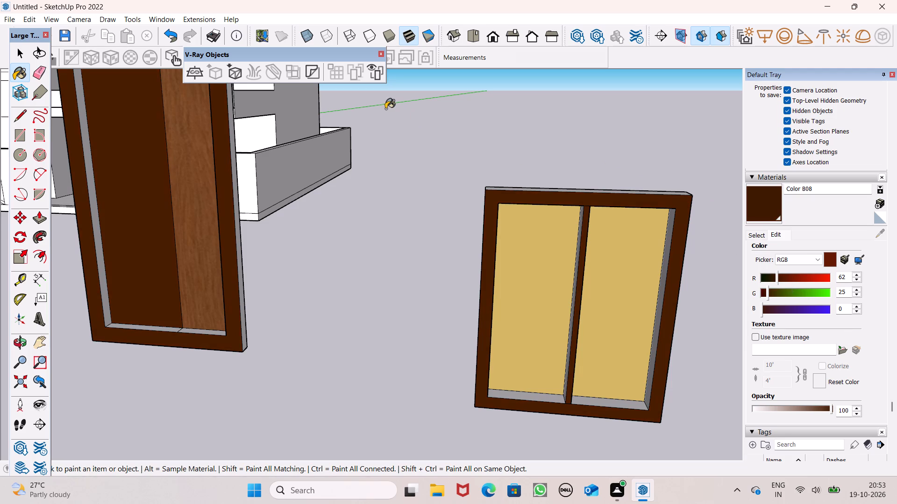
key("space")
Paint the door frame's inner bottom faces and the inner side face beside the wider panel with Color B08.
scroll(442, 116, "down", 5)
scroll(398, 123, "up", 2)
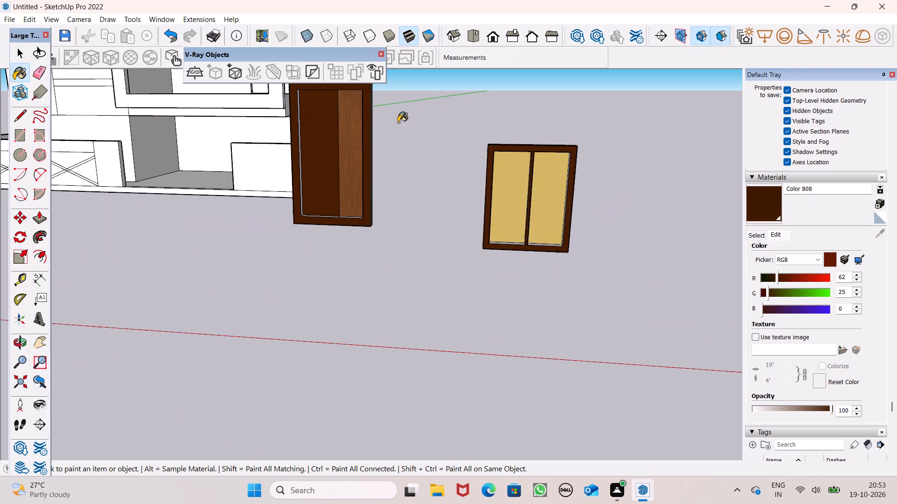
middle_click_drag(460, 151, 499, 156)
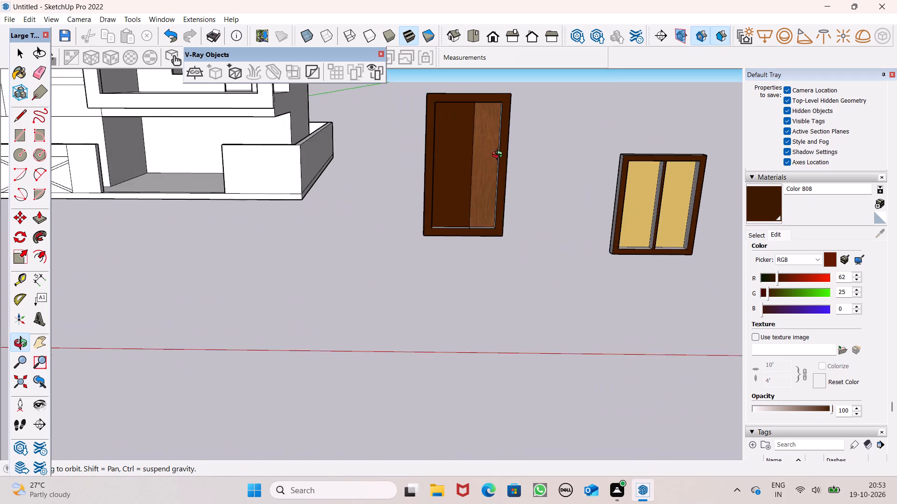
middle_click_drag(499, 156, 501, 163)
scroll(541, 222, "up", 2)
scroll(513, 250, "down", 1)
middle_click_drag(458, 263, 325, 281)
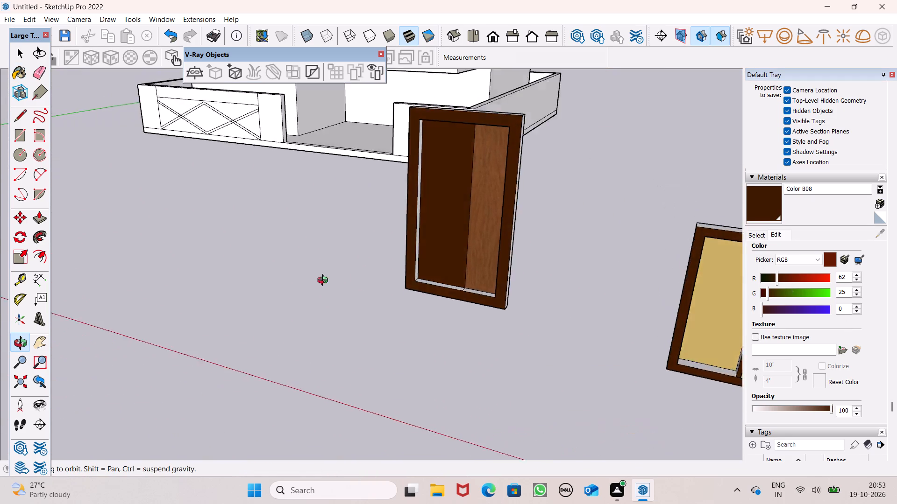
middle_click_drag(325, 281, 288, 305)
scroll(418, 290, "up", 7)
left_click(426, 287)
left_click(404, 257)
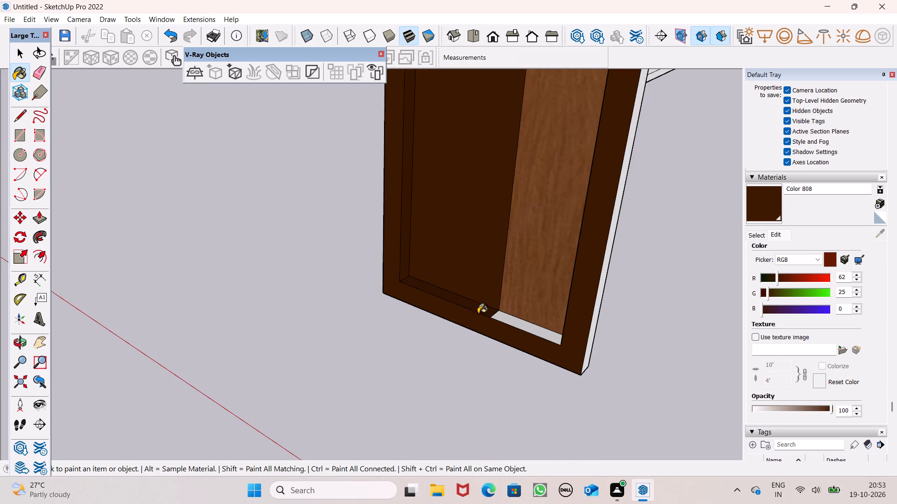
left_click(541, 330)
Paint the door frame's inner side face beside the wood-grain panel with Color B08.
middle_click_drag(519, 332, 758, 307)
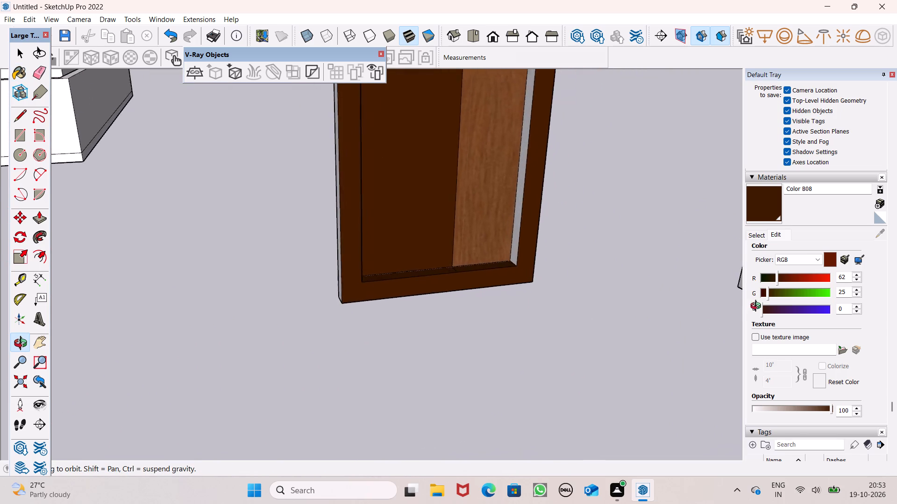
middle_click_drag(758, 307, 764, 285)
scroll(615, 229, "up", 5)
scroll(498, 215, "down", 5)
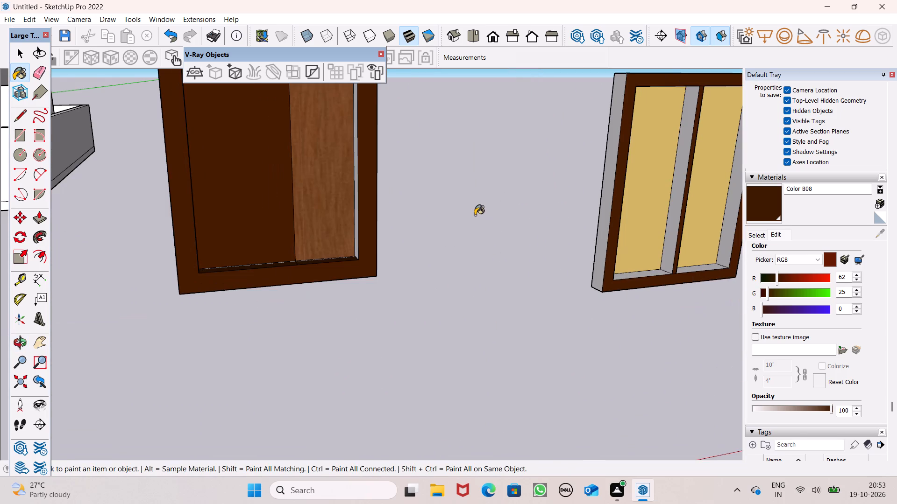
scroll(475, 215, "down", 1)
scroll(353, 198, "up", 3)
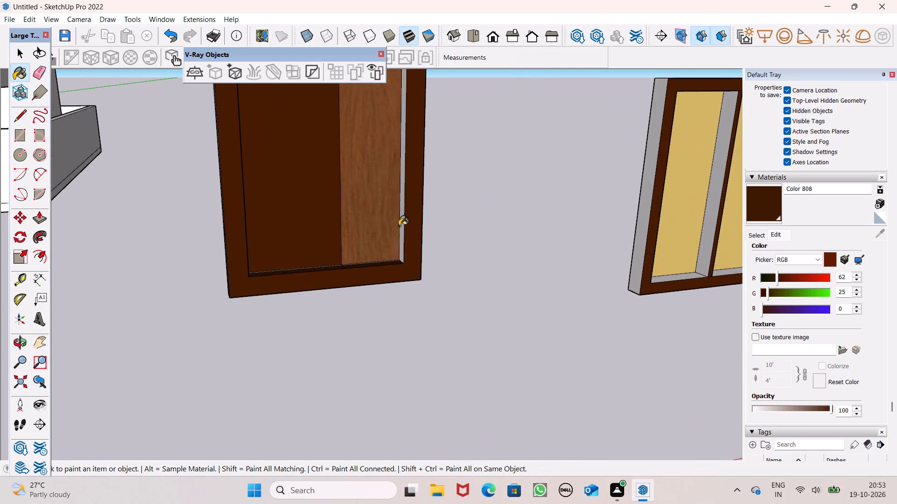
middle_click_drag(406, 231, 447, 234)
scroll(414, 224, "up", 3)
left_click(406, 223)
Paint the door frame's top face and the outer side face beside the wood-grain panel with Color B08.
scroll(490, 222, "down", 6)
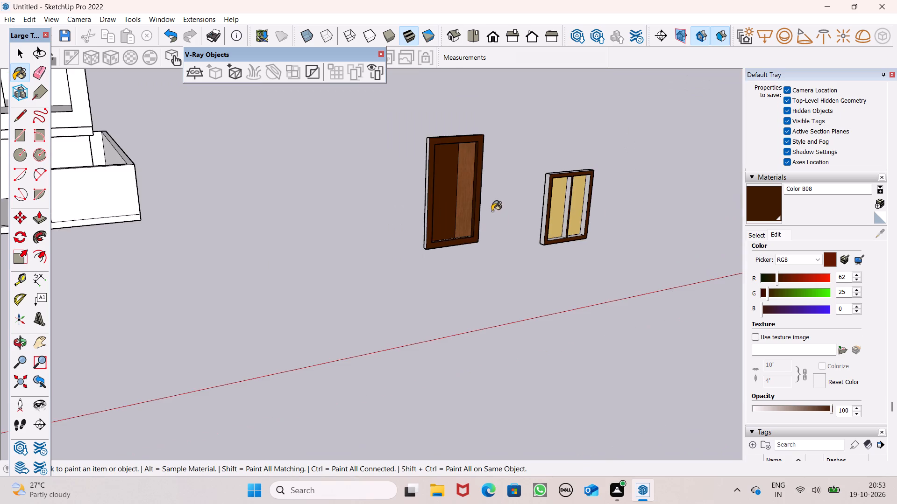
middle_click_drag(478, 219, 139, 375)
scroll(227, 279, "up", 1)
scroll(403, 272, "down", 6)
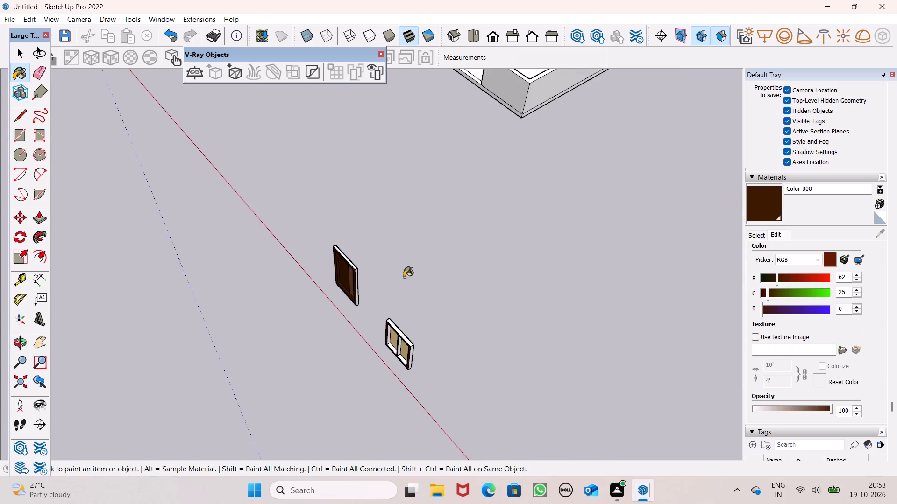
scroll(309, 263, "up", 6)
scroll(414, 259, "up", 6)
left_click(394, 279)
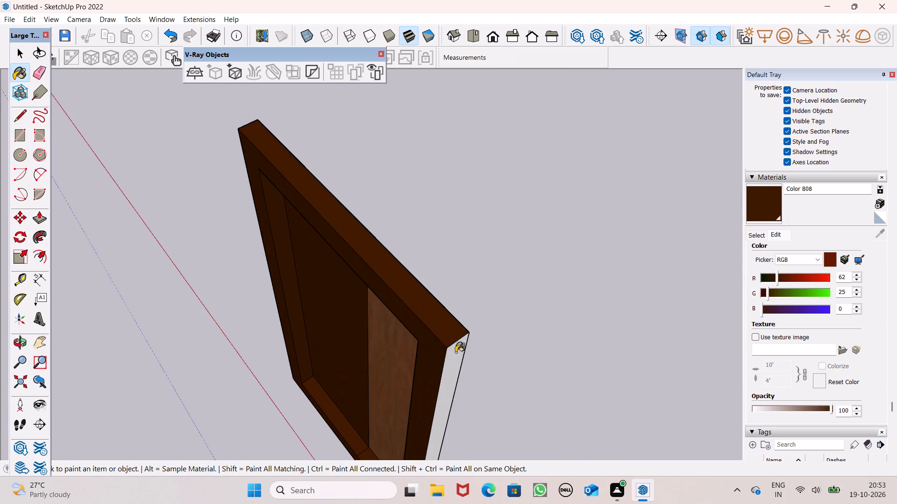
left_click(450, 349)
Paint the back face of the door frame with Color B08.
scroll(481, 280, "down", 7)
middle_click_drag(355, 294, 863, 236)
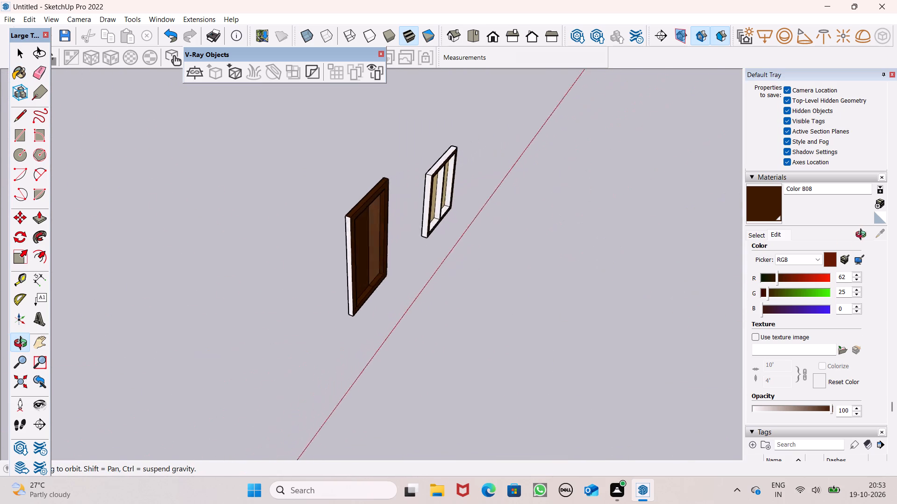
middle_click_drag(863, 236, 871, 231)
middle_click_drag(548, 248, 733, 210)
middle_click_drag(502, 217, 685, 202)
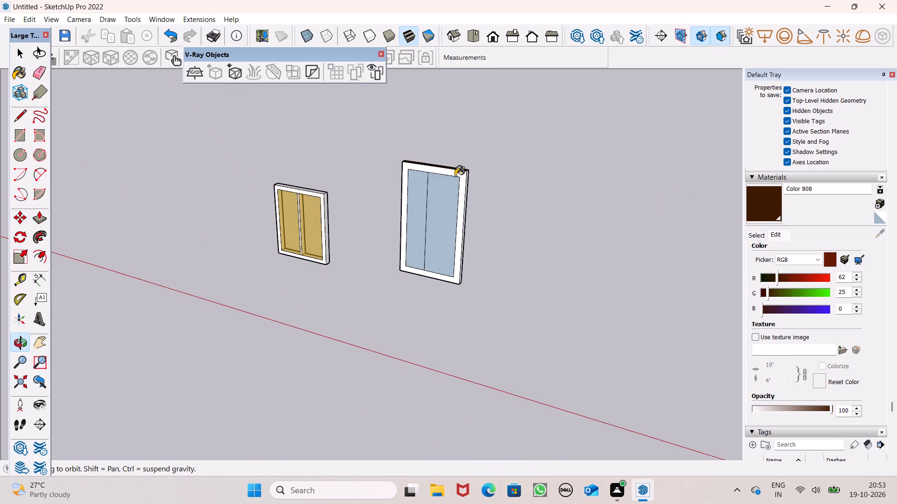
scroll(442, 176, "up", 5)
left_click(460, 175)
middle_click_drag(470, 186, 307, 190)
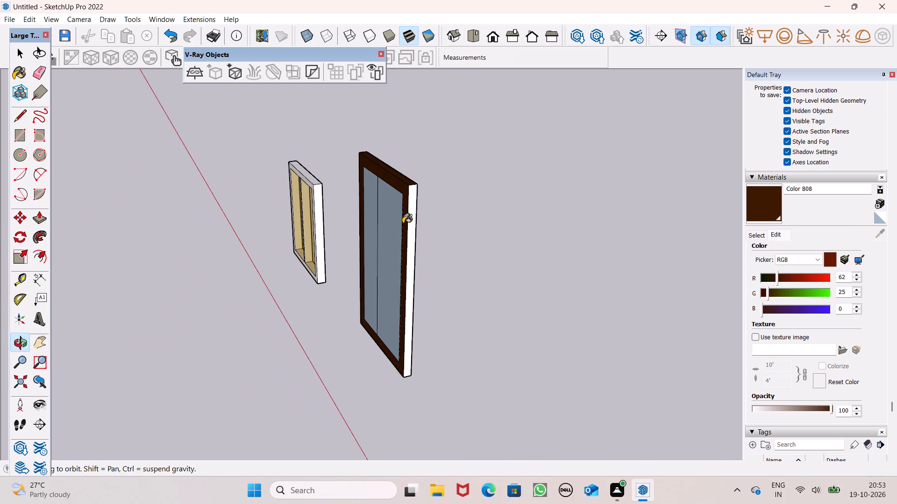
Paint the door frame's remaining outer side face and the back of the wider door panel with Color B08.
scroll(403, 224, "up", 2)
left_click(413, 220)
scroll(467, 199, "down", 3)
middle_click(472, 205)
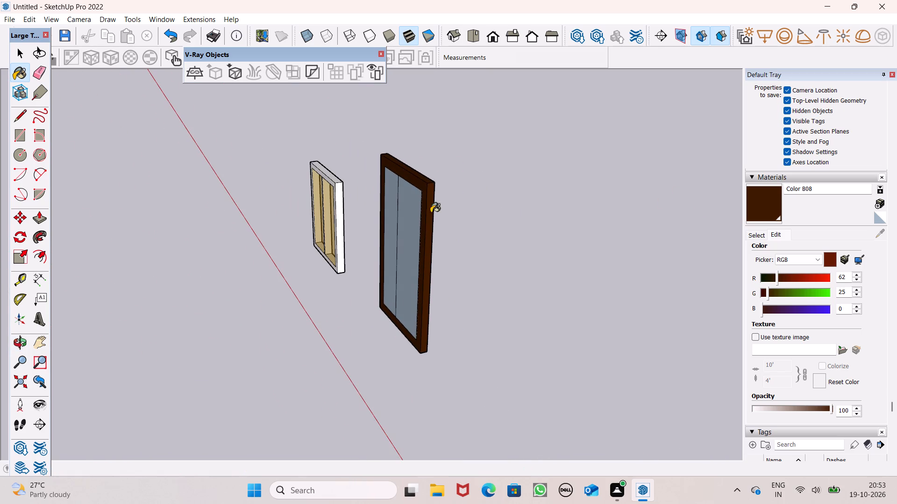
left_click(413, 210)
Paint the window frame's outer side face nearest the door and its top face with Color B08.
scroll(531, 199, "down", 3)
middle_click_drag(533, 206, 385, 245)
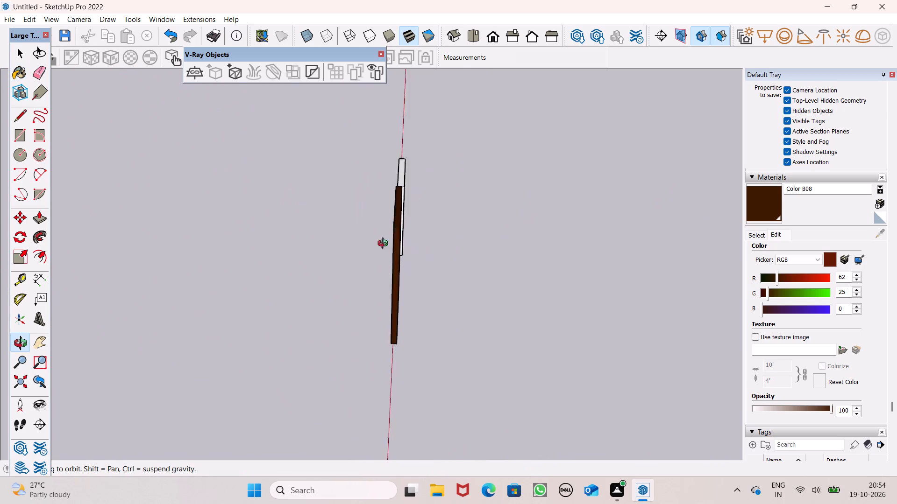
middle_click_drag(385, 245, 89, 227)
scroll(418, 276, "up", 4)
middle_click_drag(430, 271, 701, 293)
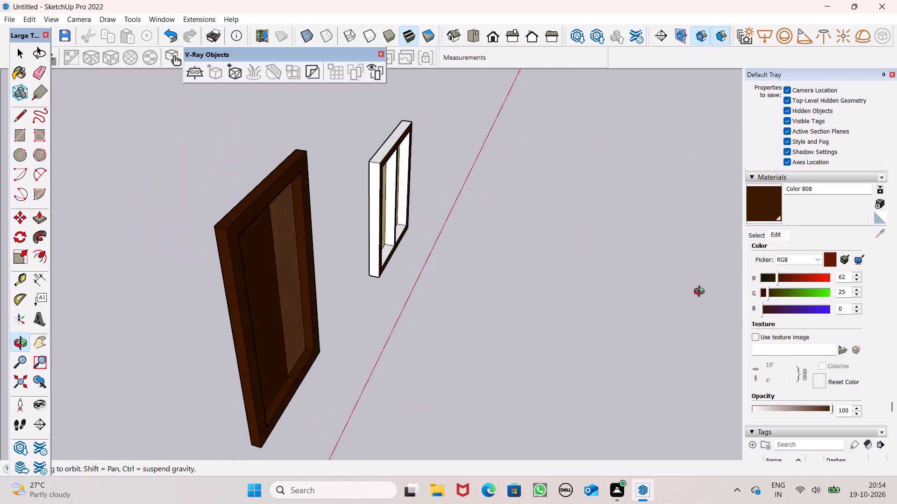
middle_click_drag(701, 293, 717, 276)
scroll(520, 233, "up", 4)
scroll(405, 221, "down", 4)
scroll(324, 209, "up", 2)
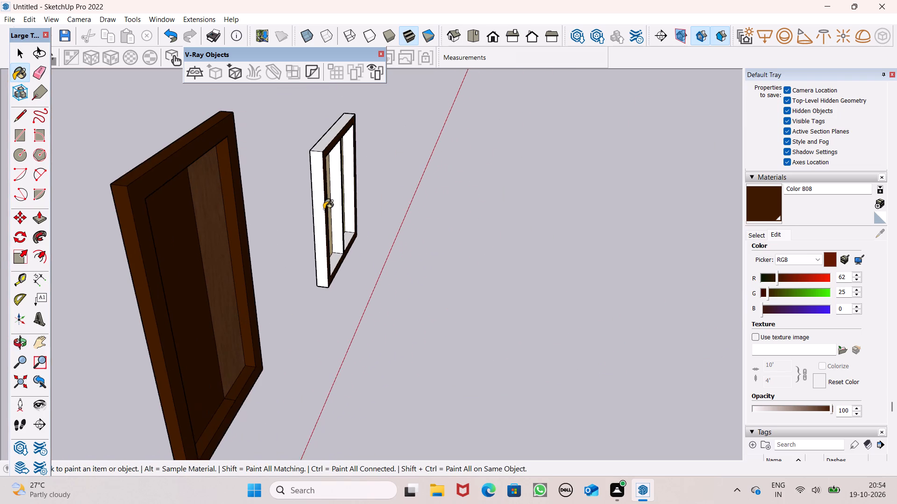
scroll(324, 209, "up", 1)
left_click(322, 209)
left_click(317, 132)
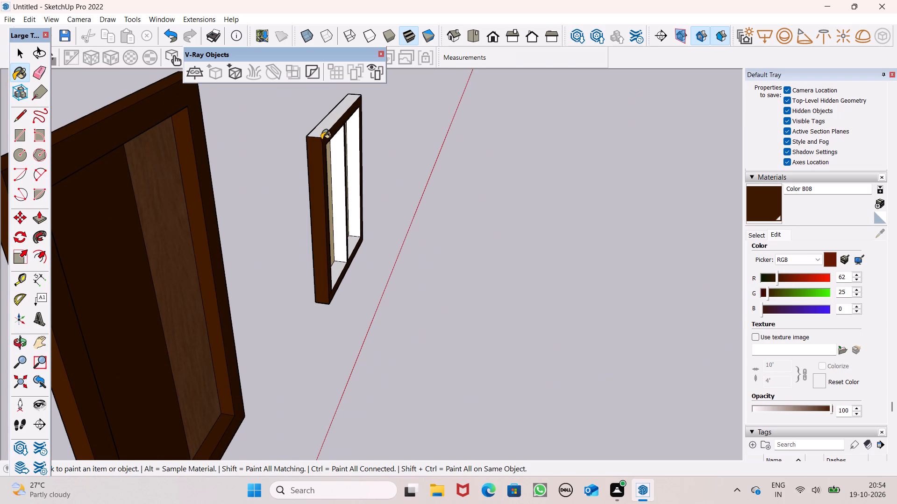
Paint the window's door-facing mullion side, the inner frame side facing the door, and both inner bottom faces with Color B08.
scroll(331, 156, "down", 2)
scroll(347, 163, "up", 5)
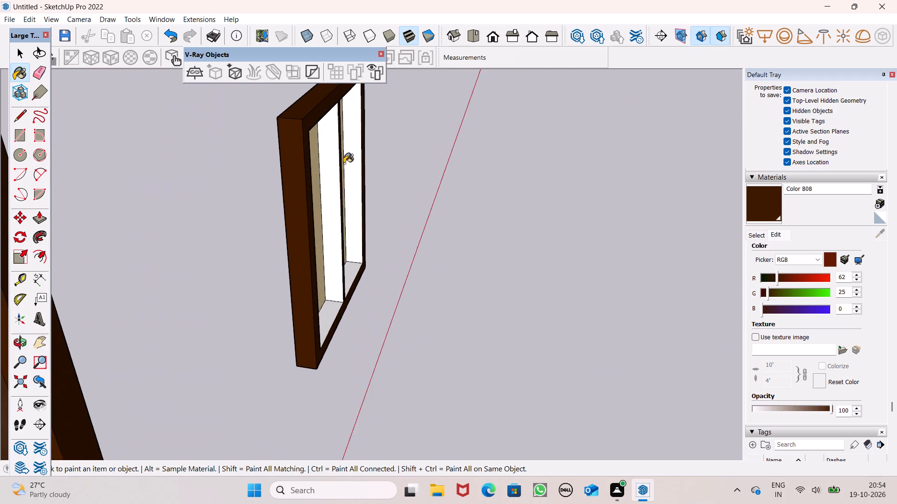
scroll(336, 168, "up", 4)
left_click(334, 170)
left_click(365, 187)
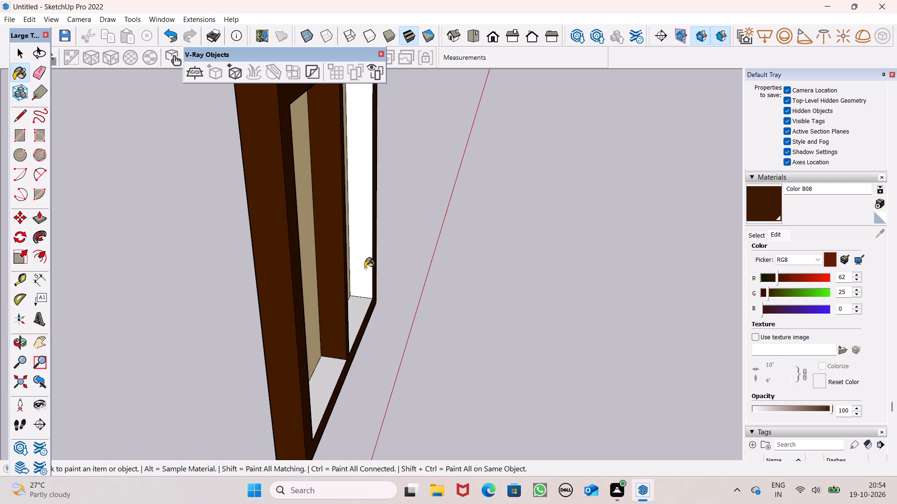
left_click(364, 310)
left_click_drag(336, 375, 338, 367)
Paint the window frame's inner side face at the door end and both inner top faces with Color B08.
scroll(543, 251, "down", 5)
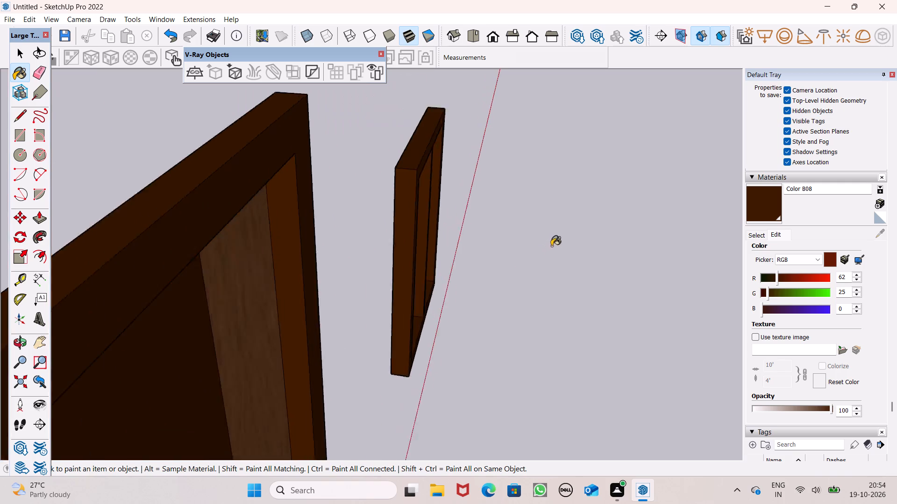
scroll(551, 246, "down", 2)
middle_click_drag(535, 254, 186, 221)
scroll(296, 196, "down", 9)
middle_click_drag(449, 231, 446, 183)
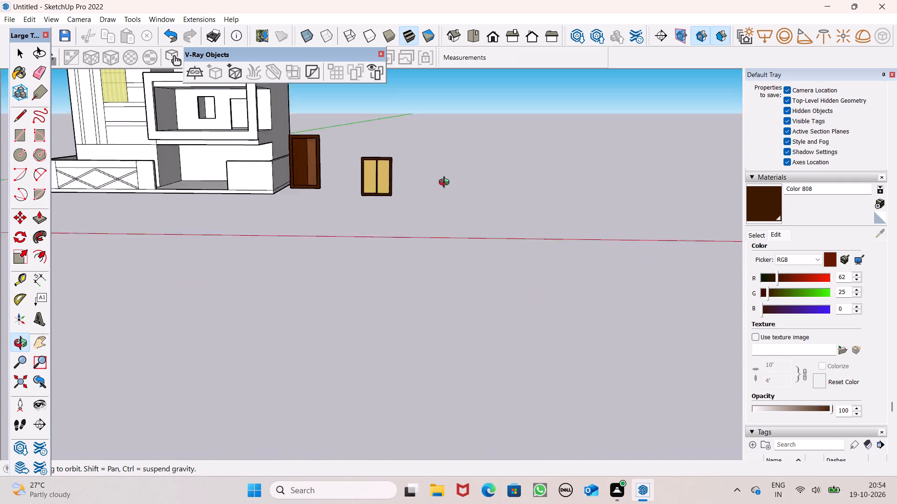
middle_click_drag(446, 183, 414, 132)
scroll(433, 146, "up", 1)
scroll(328, 85, "up", 15)
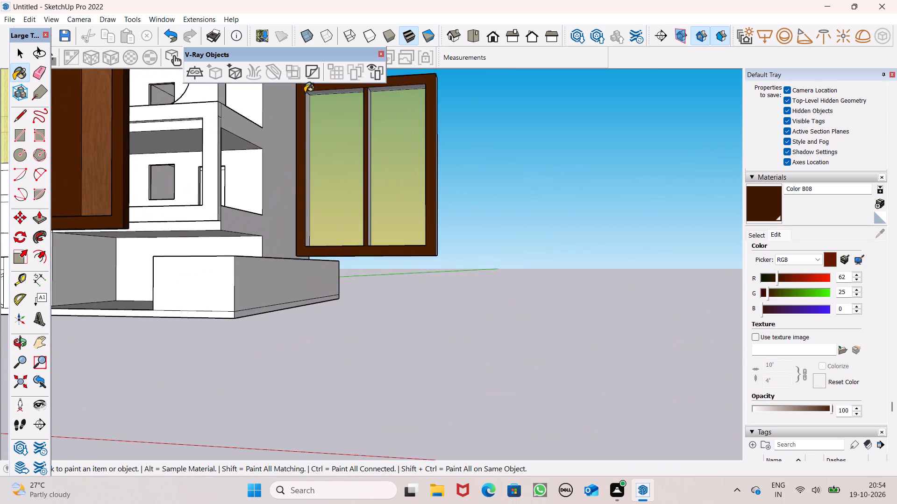
scroll(302, 96, "up", 7)
scroll(342, 136, "up", 5)
scroll(322, 174, "down", 6)
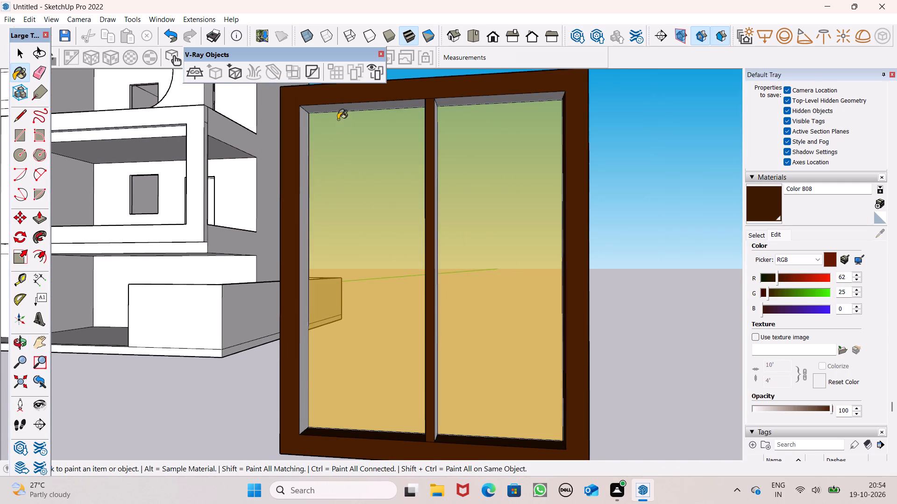
scroll(338, 113, "up", 5)
left_click(285, 143)
left_click(305, 119)
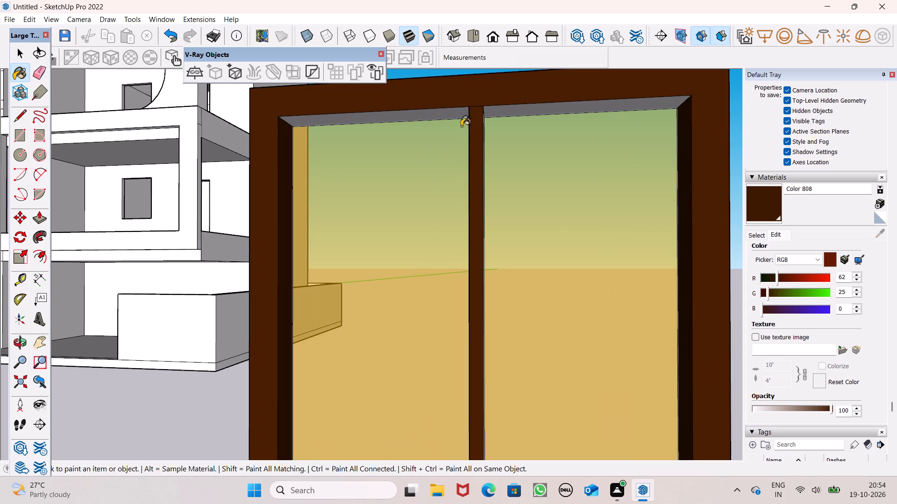
left_click(505, 114)
Paint the mullion side and the outer window frame side that face away from the door with Color B08.
scroll(638, 145, "down", 4)
middle_click_drag(660, 156, 499, 155)
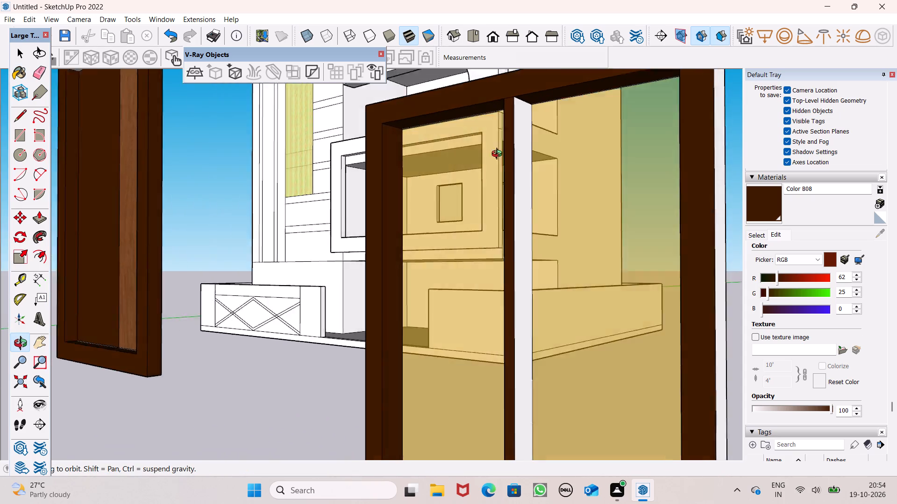
middle_click_drag(499, 155, 463, 165)
left_click(488, 172)
left_click(674, 222)
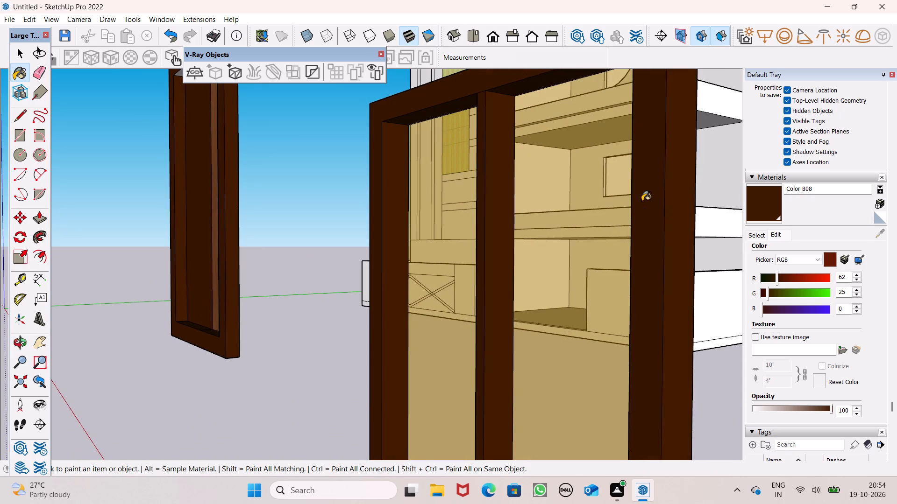
Paint the back face of the window frame with Color B08.
scroll(637, 198, "down", 5)
scroll(447, 147, "down", 5)
middle_click_drag(359, 140, 576, 204)
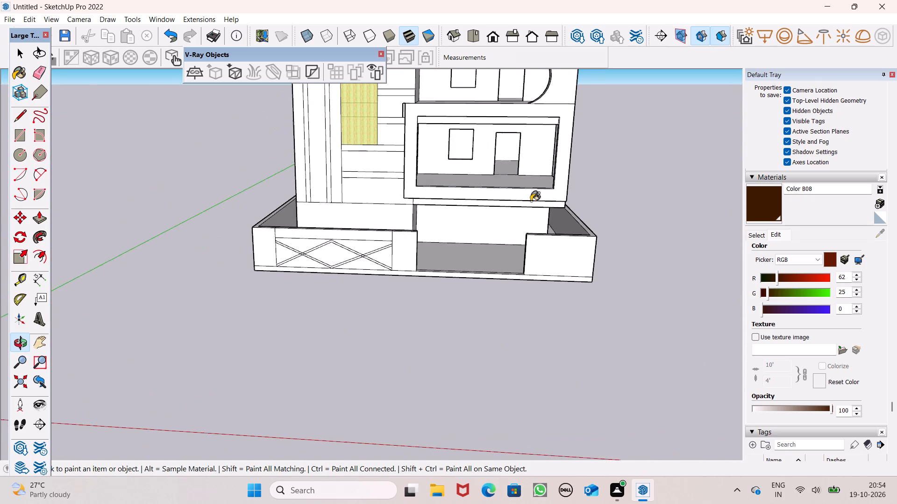
scroll(424, 155, "down", 10)
middle_click_drag(578, 221, 276, 217)
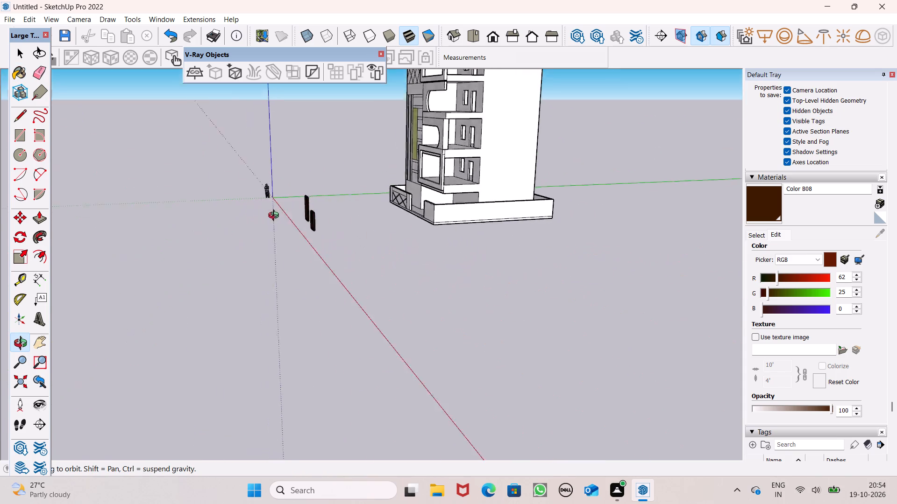
middle_click_drag(276, 217, 228, 200)
scroll(361, 152, "down", 11)
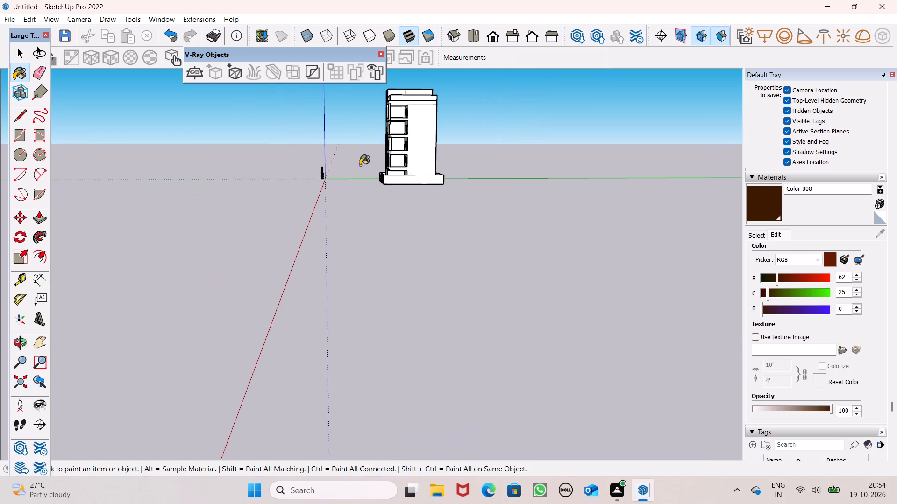
scroll(357, 164, "down", 5)
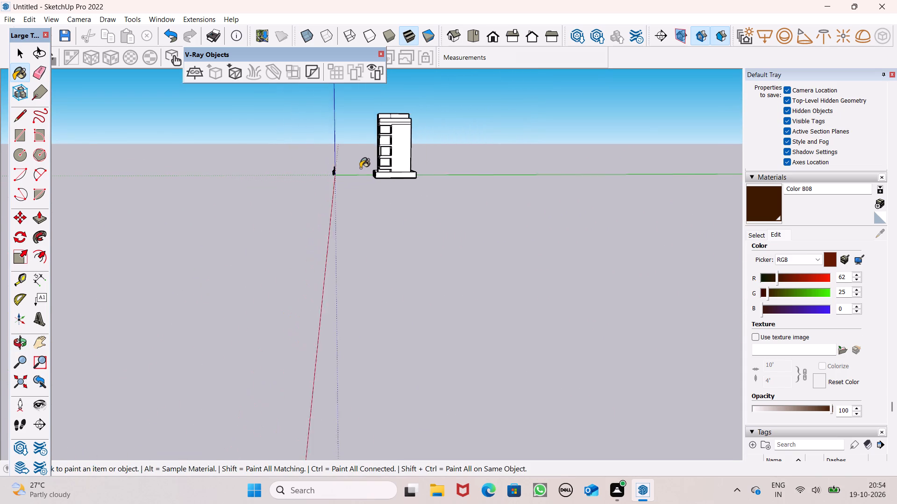
scroll(360, 168, "down", 1)
scroll(356, 174, "up", 17)
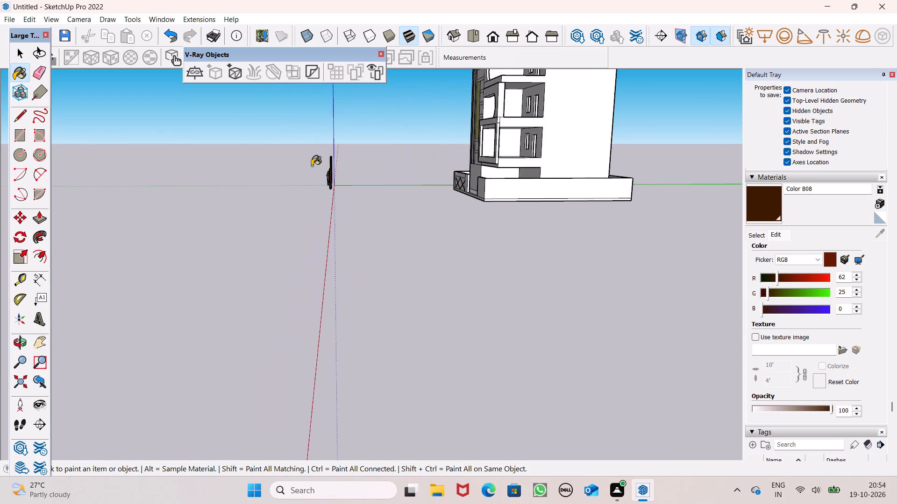
middle_click_drag(328, 166, 233, 174)
scroll(233, 174, "up", 5)
scroll(312, 190, "up", 7)
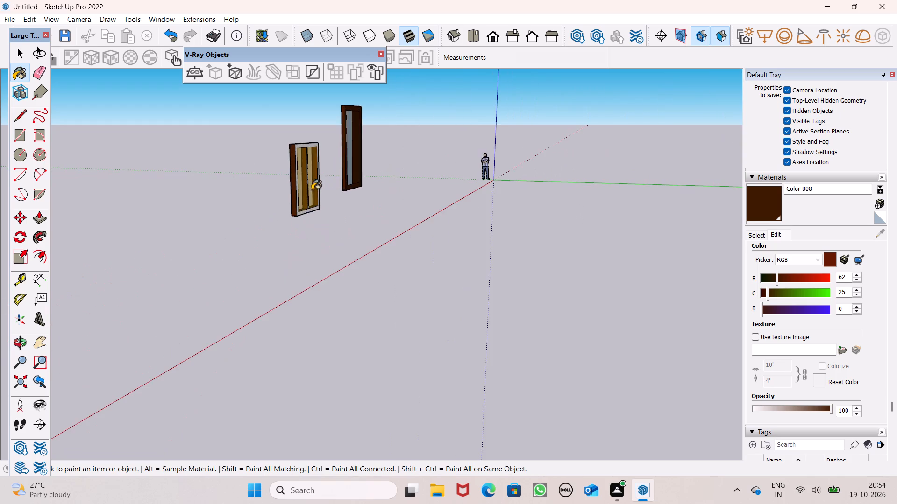
scroll(296, 197, "up", 12)
left_click(320, 237)
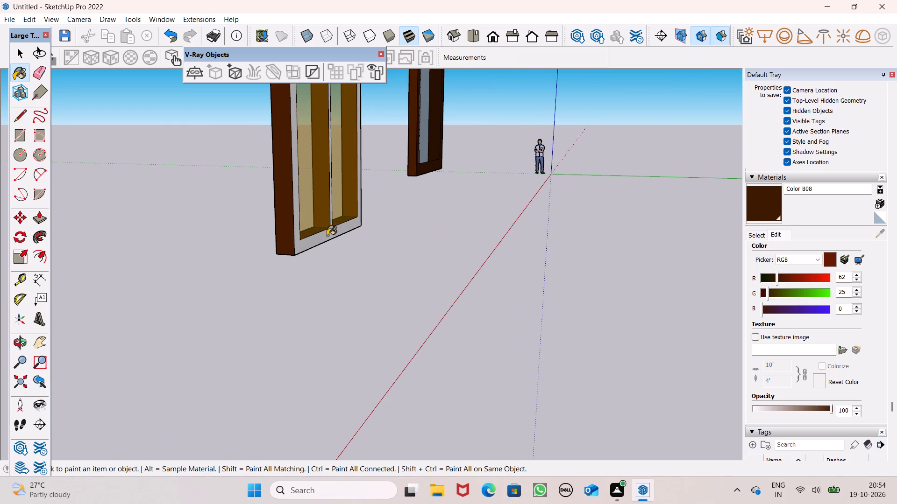
Paint the back face of the window's central mullion with Color B08.
middle_click_drag(328, 233, 8, 216)
scroll(149, 181, "up", 3)
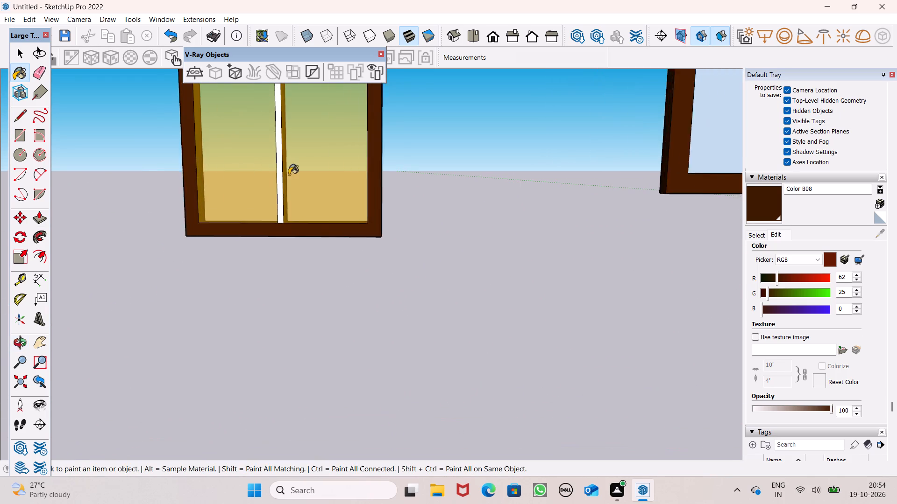
scroll(289, 175, "up", 2)
left_click_drag(274, 190, 278, 195)
Draw a circle of about 2 9/16" radius on the door's wider plain panel, near its outer vertical edge.
scroll(321, 176, "down", 6)
middle_click_drag(338, 203, 505, 226)
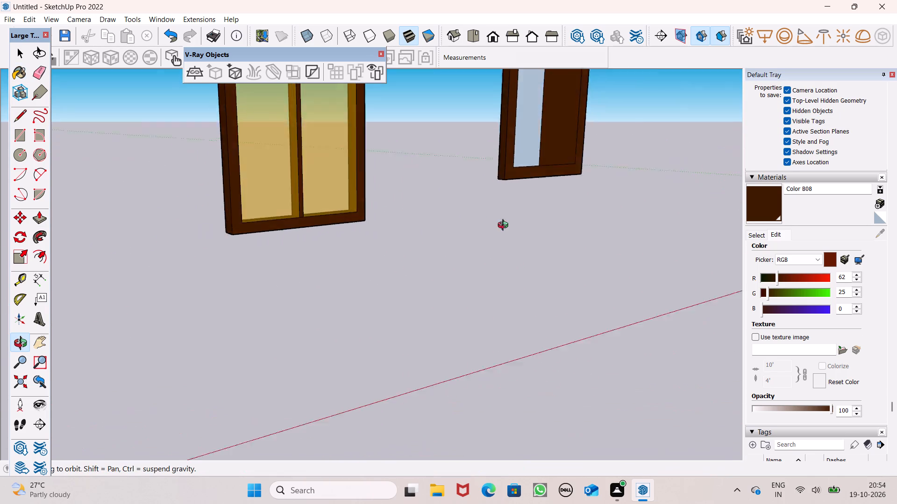
middle_click_drag(505, 226, 601, 235)
scroll(485, 213, "down", 2)
middle_click_drag(276, 230, 774, 234)
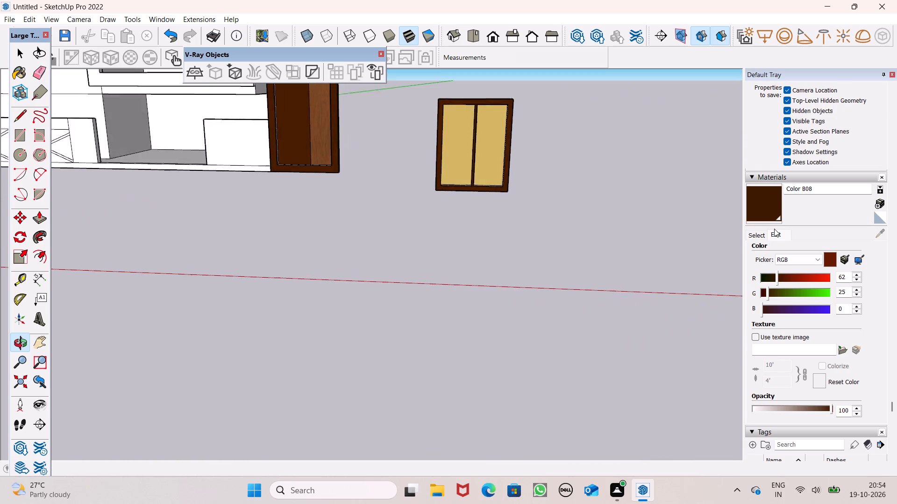
scroll(437, 222, "down", 4)
key("space")
double_click(356, 168)
left_click(440, 238)
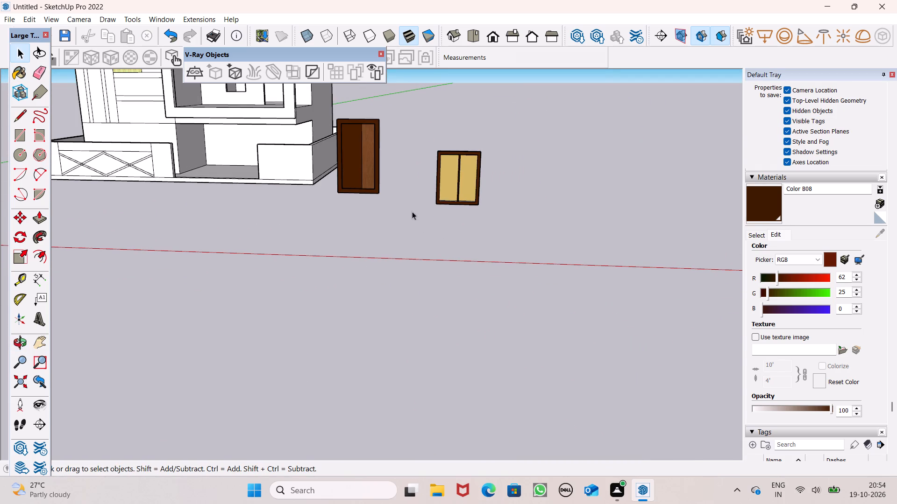
scroll(469, 195, "up", 4)
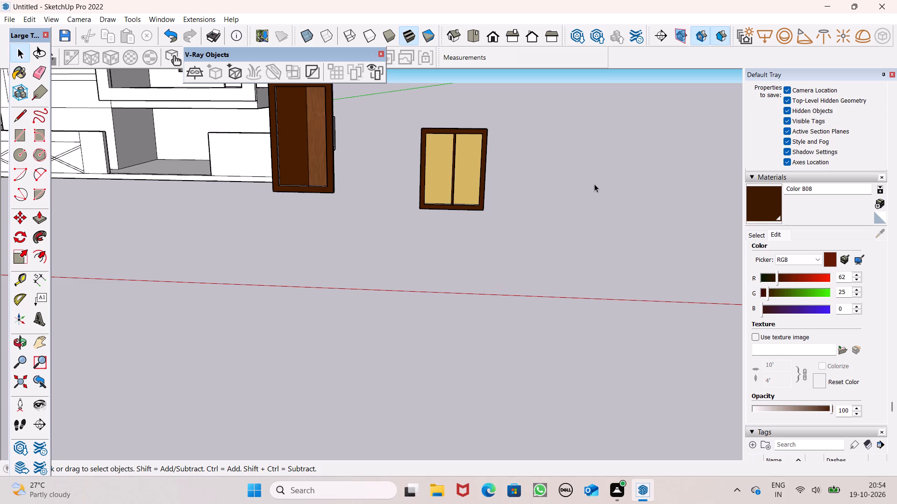
scroll(594, 184, "down", 2)
scroll(404, 137, "up", 5)
scroll(391, 154, "down", 1)
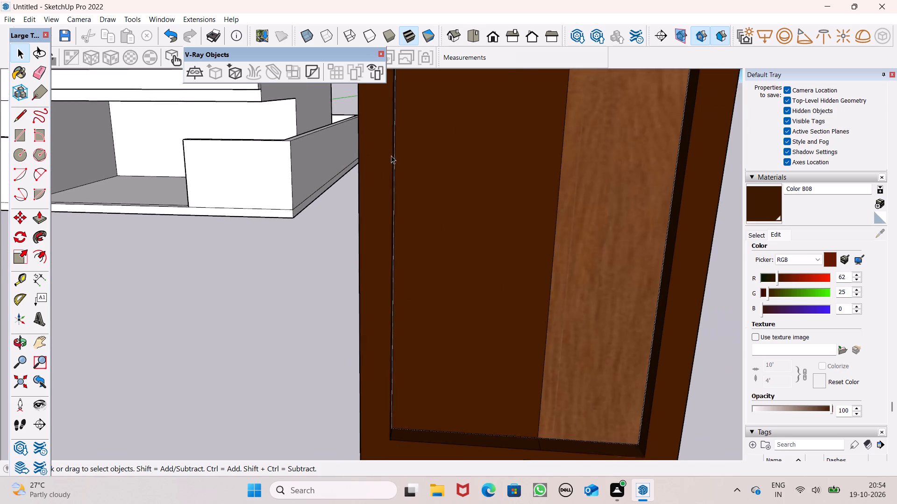
scroll(391, 155, "down", 1)
middle_click_drag(404, 181, 414, 201)
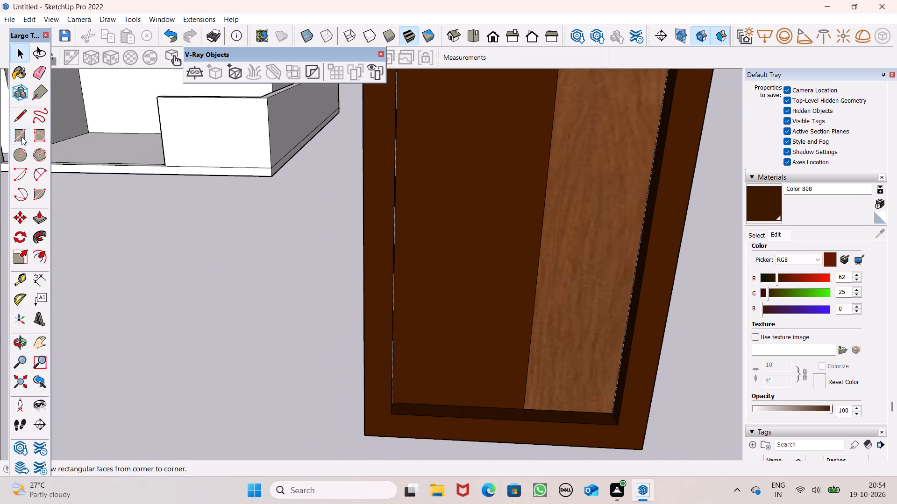
left_click(22, 137)
left_click(26, 152)
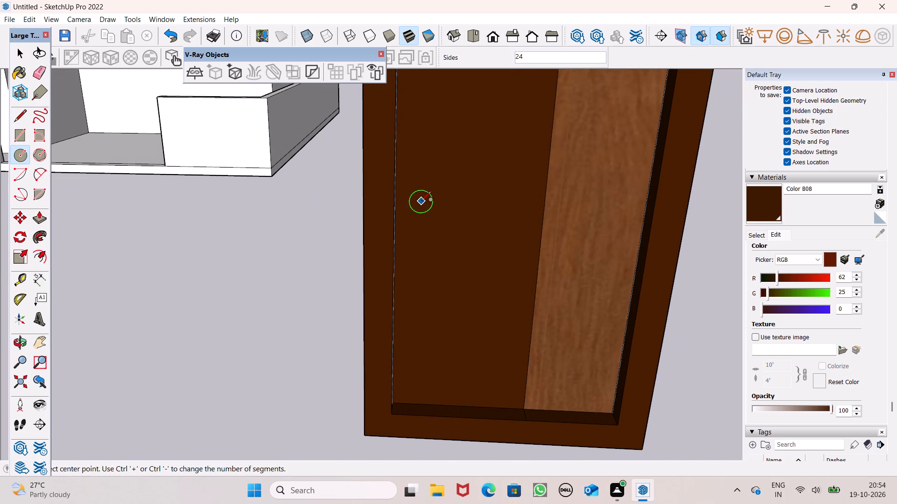
left_click(422, 197)
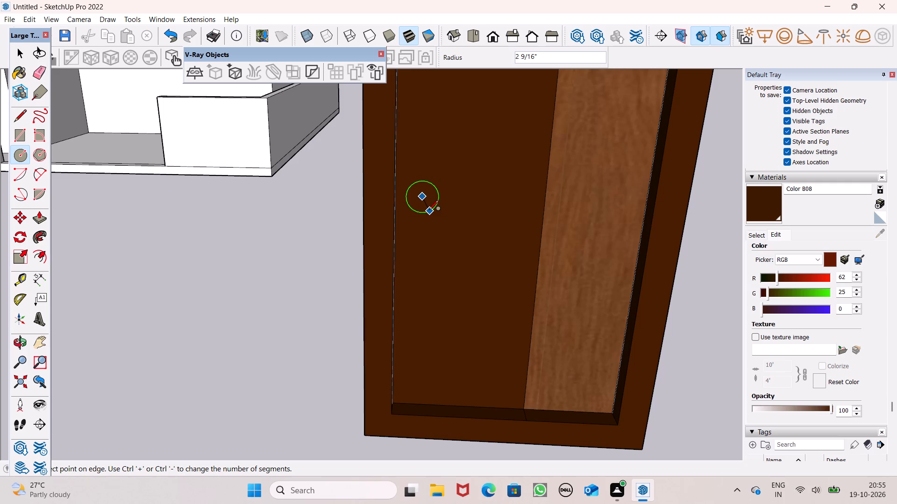
left_click(429, 210)
key("space")
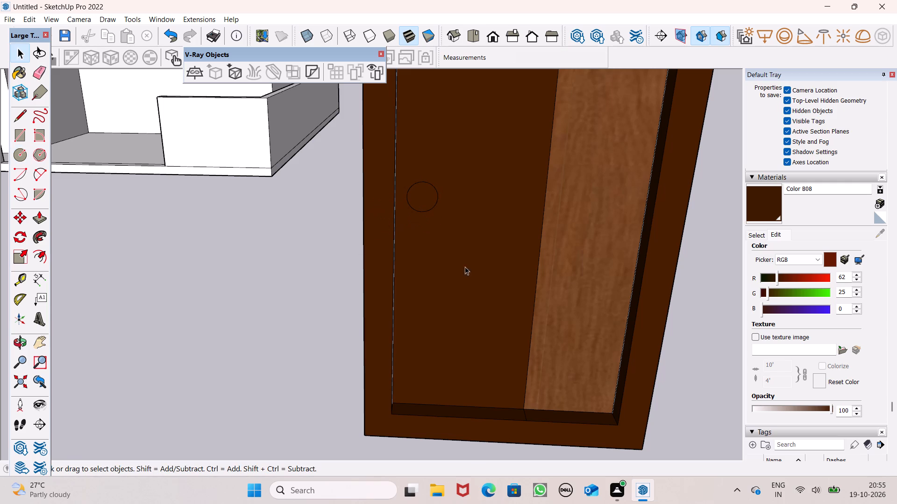
Paint the circle on the door panel with Metal Silver from the Metal materials.
left_click(764, 232)
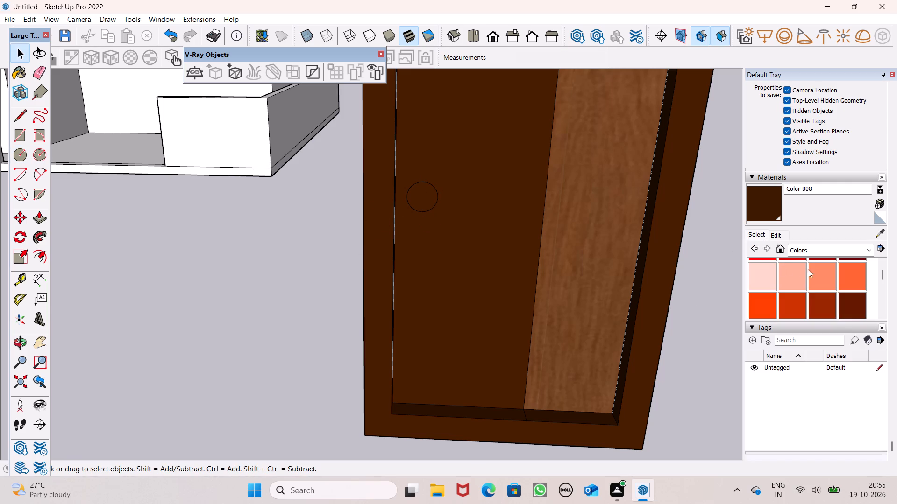
left_click(815, 258)
left_click(815, 251)
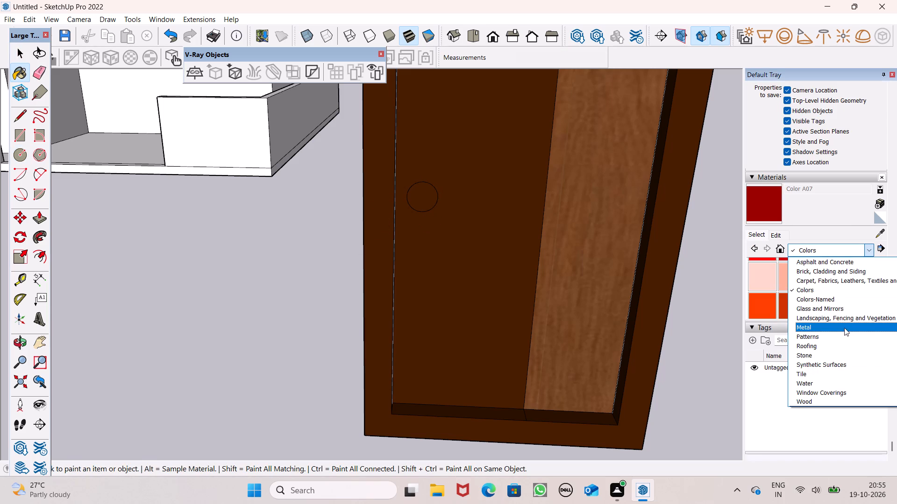
left_click(843, 323)
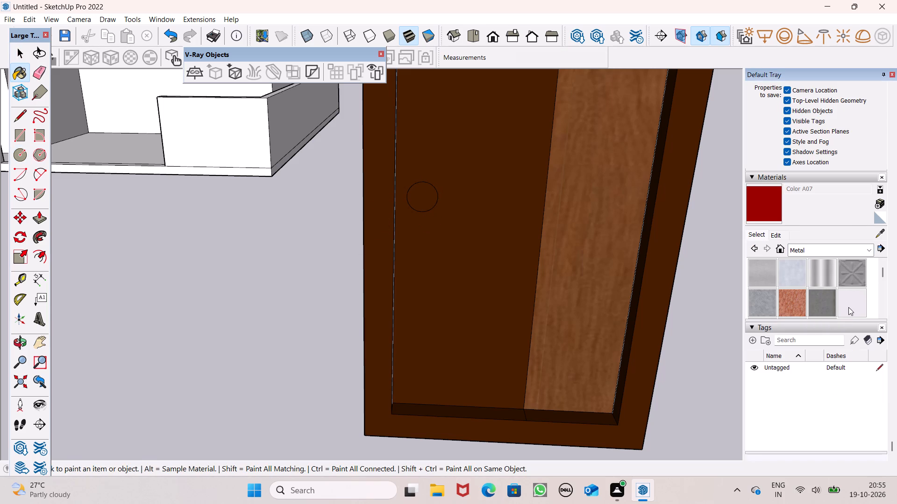
left_click(849, 307)
left_click(424, 192)
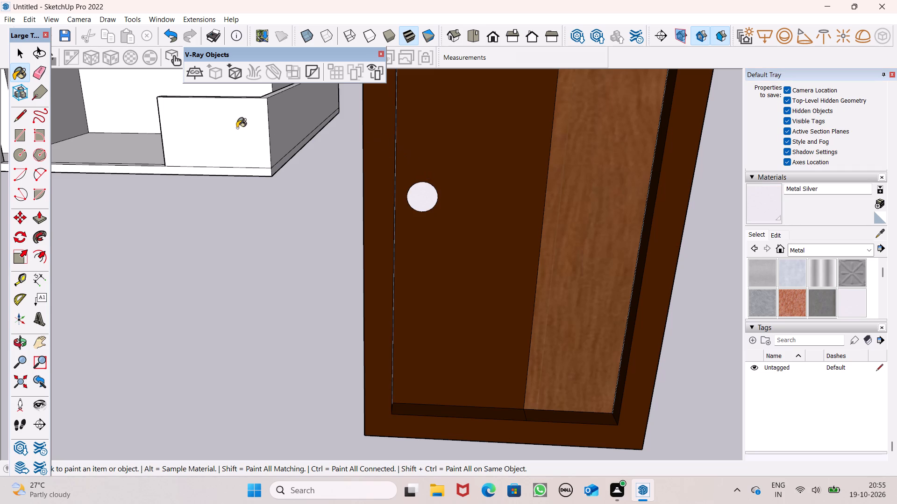
Push/Pull the silver circle on the door panel slightly outward to form the knob.
left_click_drag(37, 214, 43, 213)
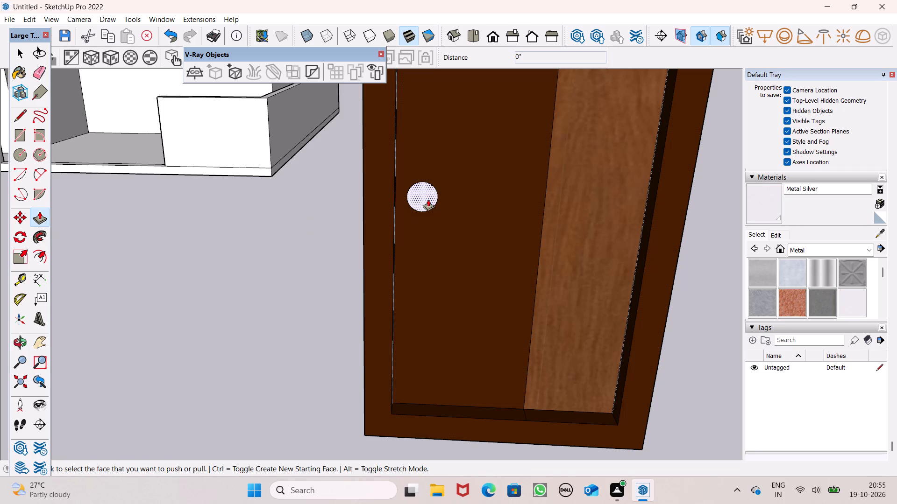
left_click(428, 199)
scroll(453, 185, "down", 5)
middle_click_drag(450, 213, 418, 231)
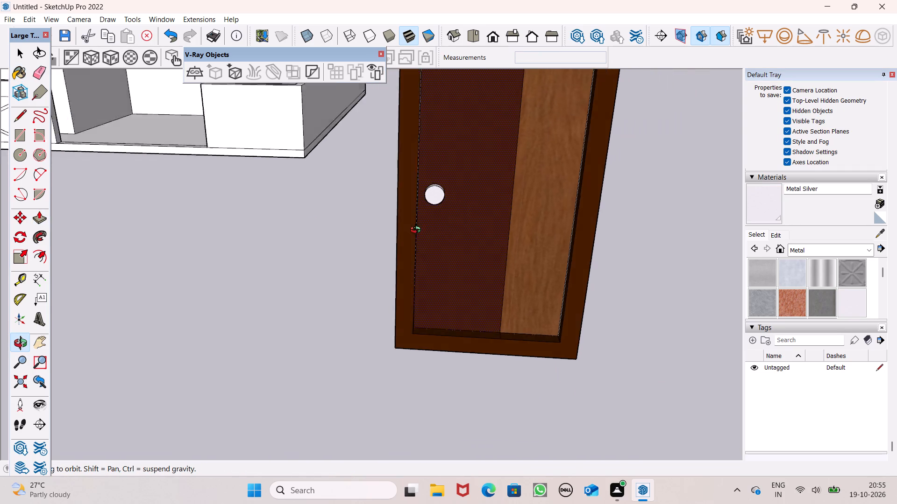
middle_click_drag(418, 231, 199, 259)
scroll(365, 199, "down", 6)
key("space")
Make a group of the complete door, including its frame, panels and knob.
middle_click_drag(389, 276, 521, 238)
middle_click_drag(473, 223, 521, 220)
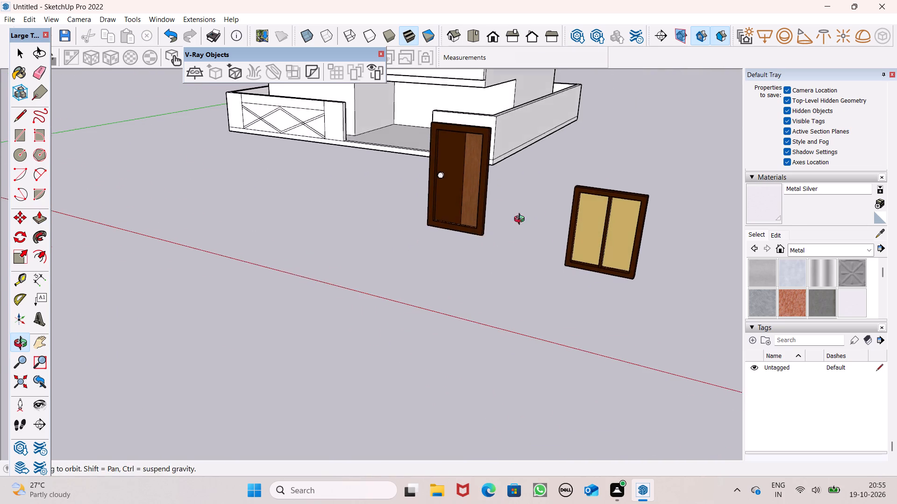
middle_click_drag(521, 220, 568, 213)
triple_click(436, 180)
right_click(434, 185)
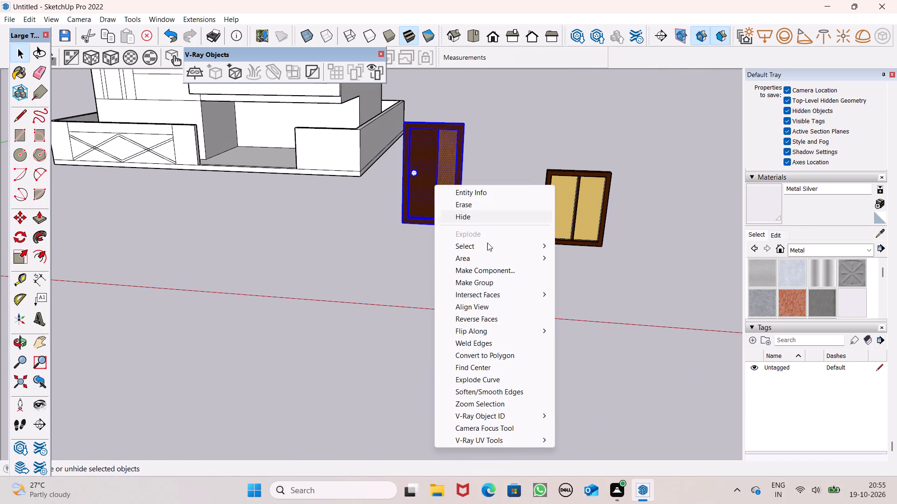
left_click(507, 282)
Make a group of the complete amber-glazed window and its frame.
triple_click(604, 228)
left_click(600, 229)
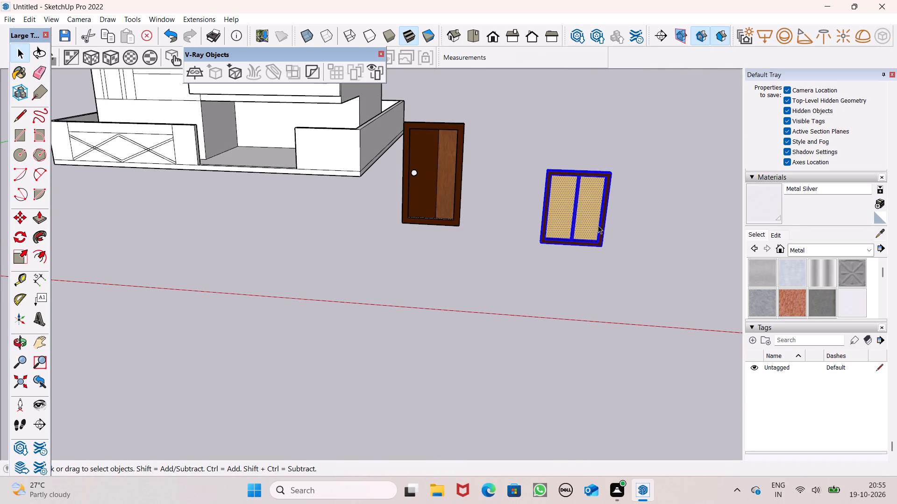
right_click(597, 223)
left_click(645, 318)
Move the window group about 77' 5 5/16" into the window opening of the building's lowest balcony.
scroll(642, 197, "down", 2)
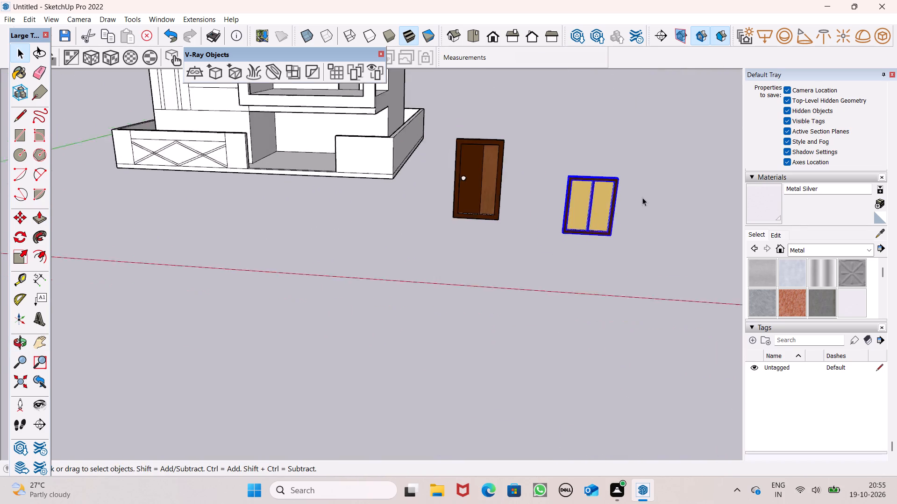
scroll(642, 197, "down", 4)
scroll(489, 109, "down", 6)
scroll(356, 120, "down", 7)
scroll(400, 77, "up", 3)
scroll(428, 182, "down", 2)
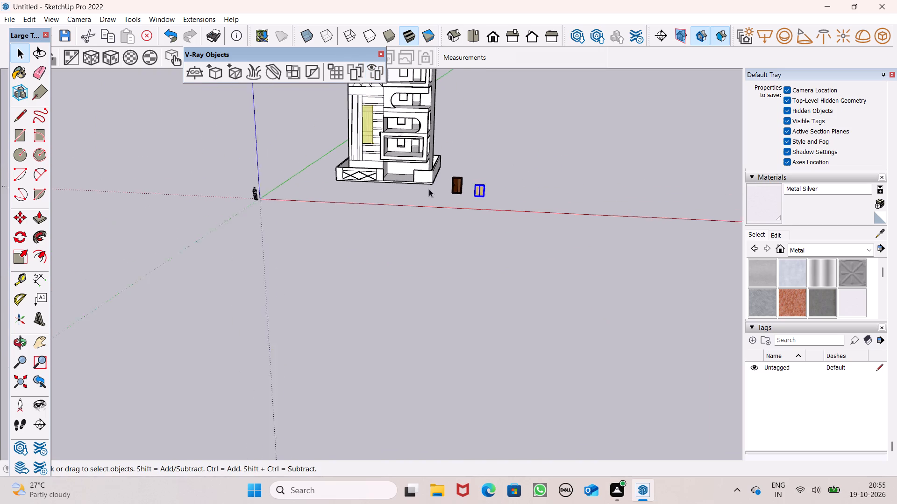
scroll(429, 189, "down", 3)
scroll(419, 49, "up", 12)
scroll(402, 89, "up", 5)
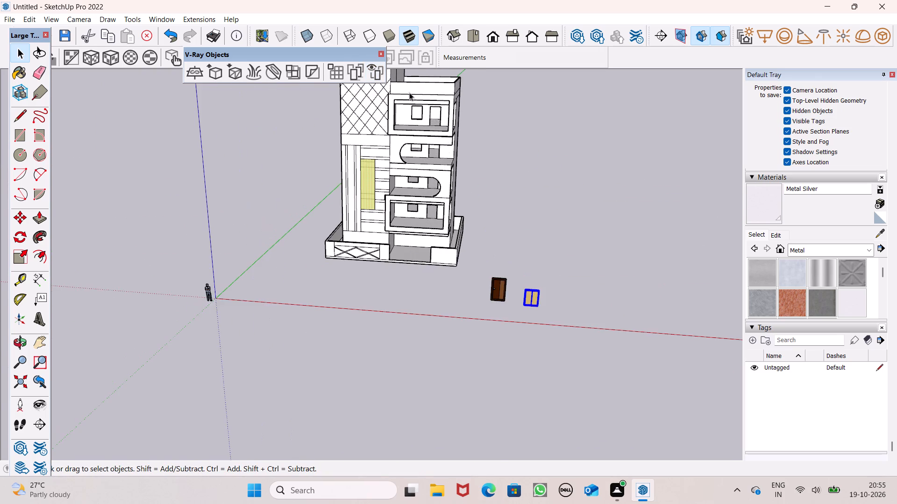
scroll(409, 92, "up", 3)
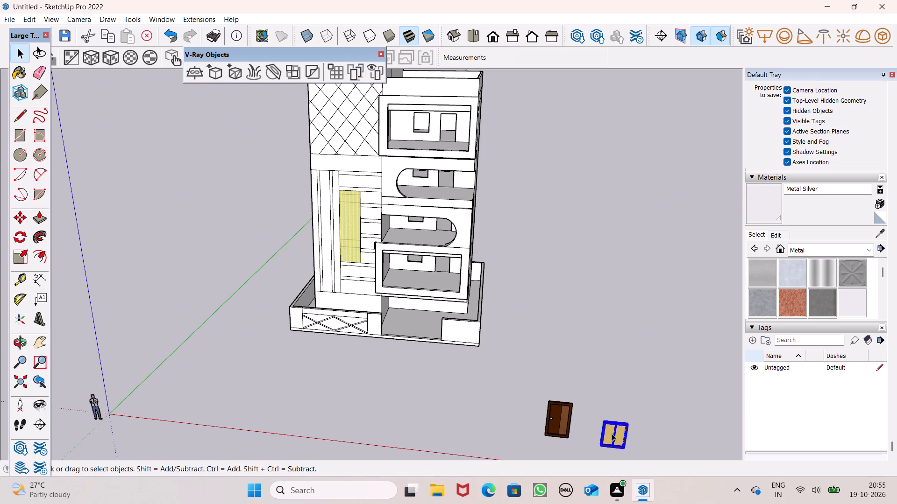
key("m")
key("Return")
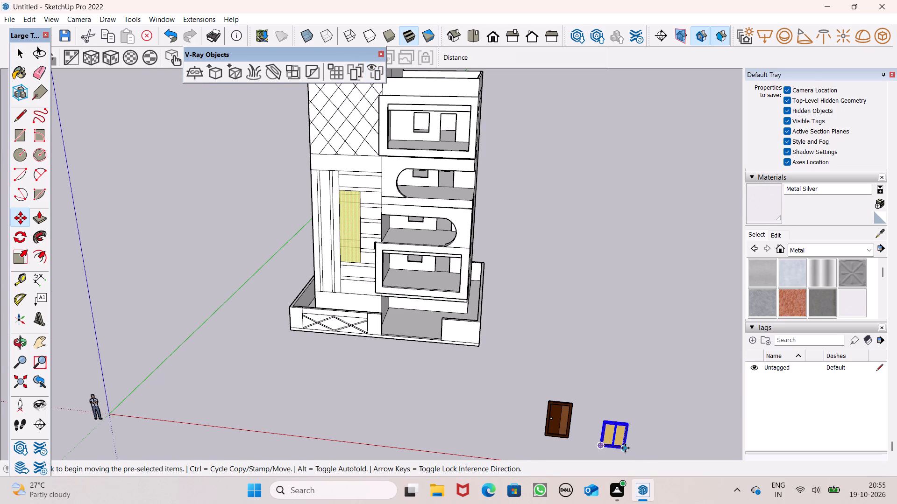
left_click_drag(625, 448, 422, 264)
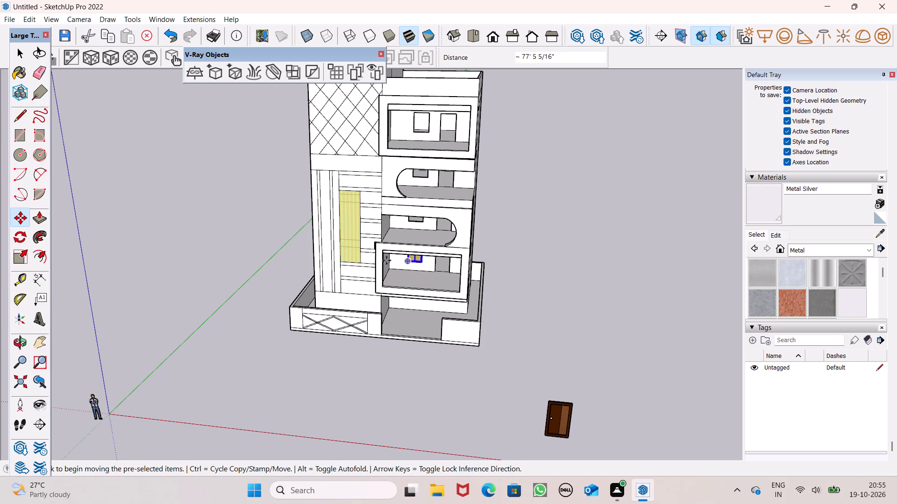
Copy the window group straight up 11' 7 3/8" into the second balcony's window opening.
scroll(379, 245, "up", 8)
middle_click_drag(456, 287, 440, 258)
scroll(458, 273, "up", 1)
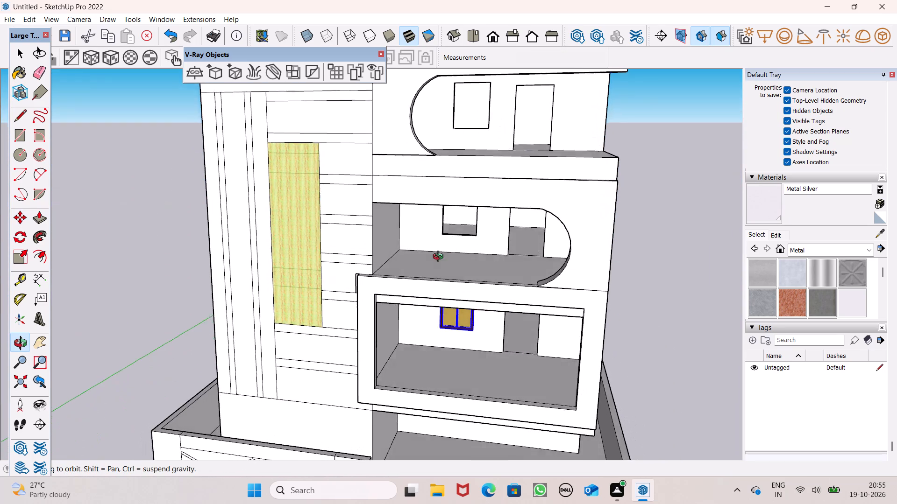
middle_click_drag(440, 258, 443, 261)
key("m")
key("Return")
left_click_drag(474, 329, 474, 237, "ctrl")
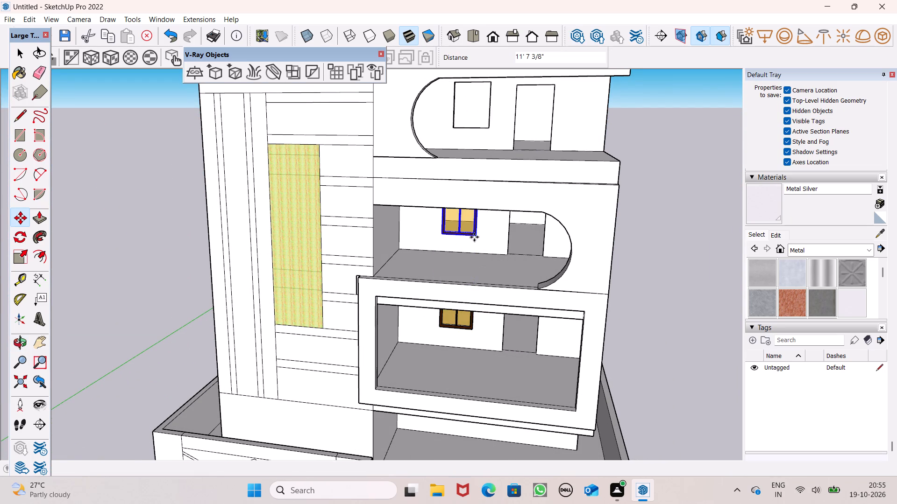
Copy the window group up to the third balcony and align its lower corner with the window opening there.
left_click_drag(473, 233, 477, 131)
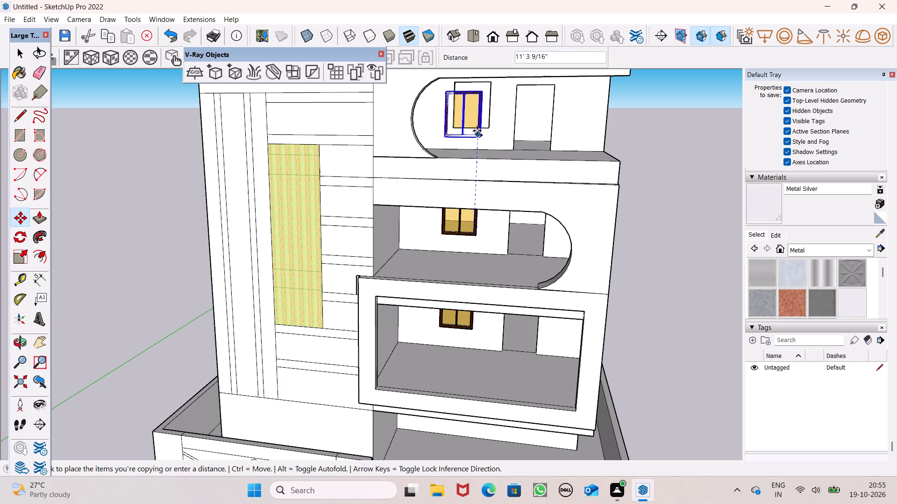
left_click_drag(477, 131, 484, 124)
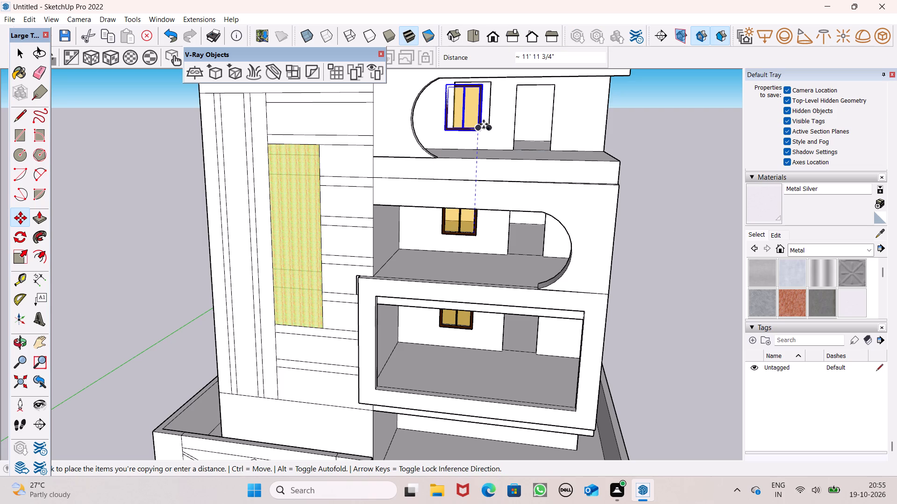
left_click_drag(484, 124, 487, 125)
scroll(453, 108, "up", 7)
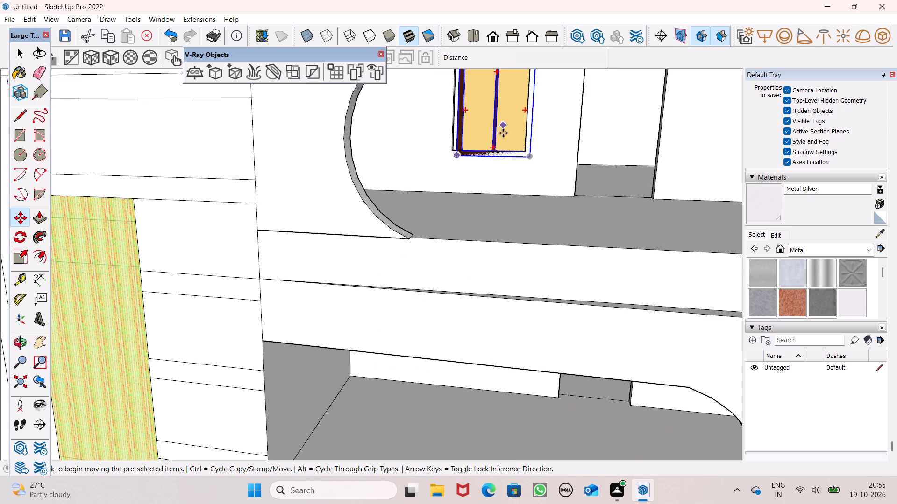
left_click_drag(533, 157, 522, 147)
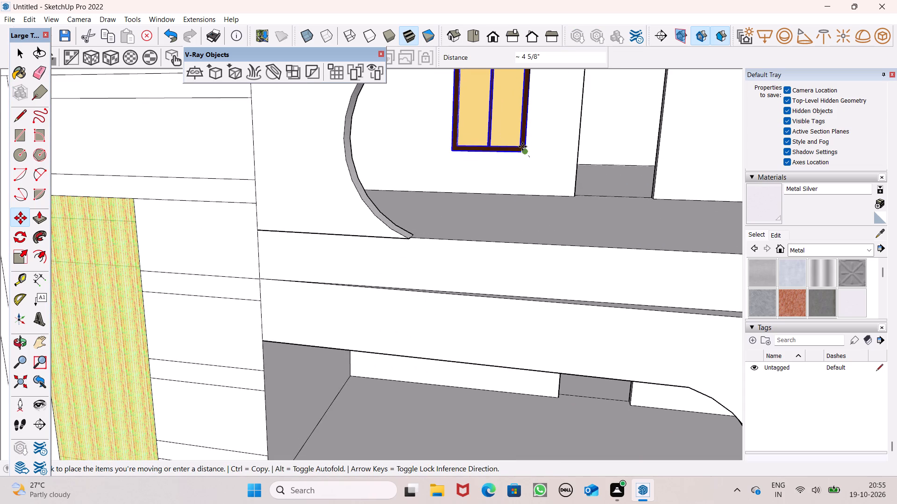
left_click_drag(522, 147, 523, 149)
Copy the third balcony's window up about 11' 9 3/8" into the top balcony's window opening and clear the selection.
scroll(492, 180, "down", 12)
middle_click_drag(482, 192, 495, 148)
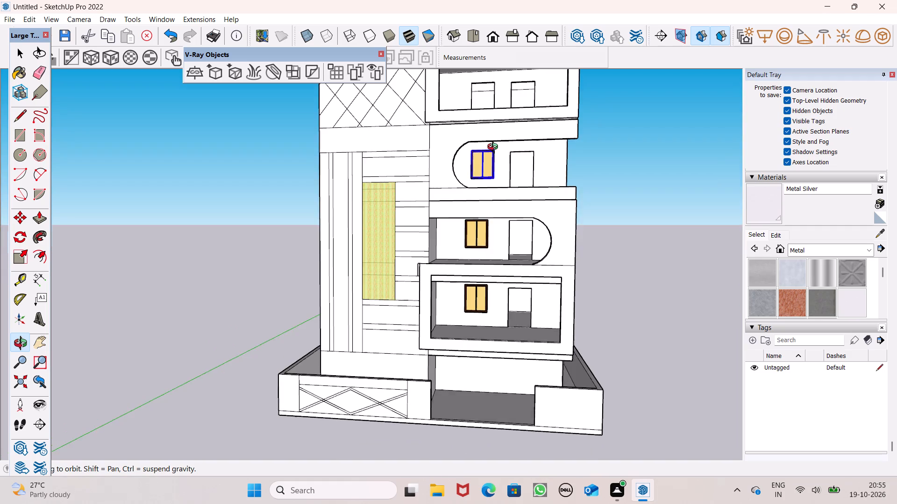
middle_click_drag(495, 148, 509, 193)
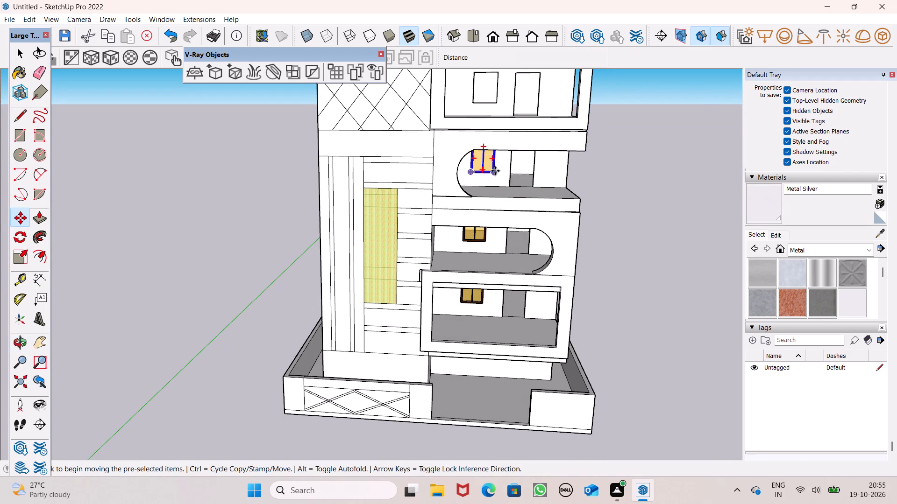
left_click_drag(494, 171, 495, 103)
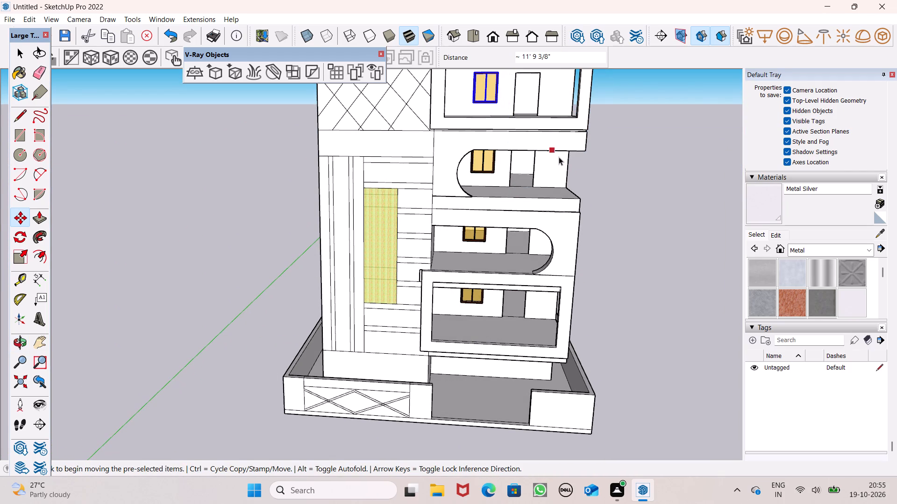
key("space")
key("space")
left_click(623, 192)
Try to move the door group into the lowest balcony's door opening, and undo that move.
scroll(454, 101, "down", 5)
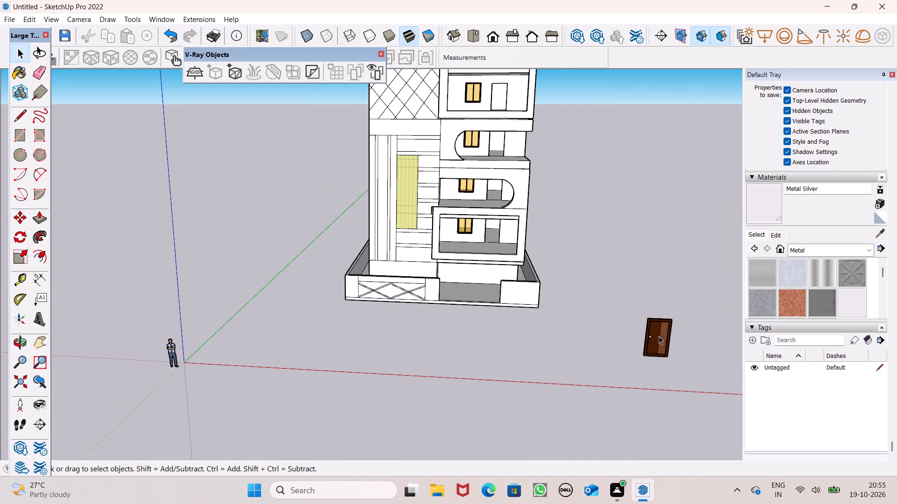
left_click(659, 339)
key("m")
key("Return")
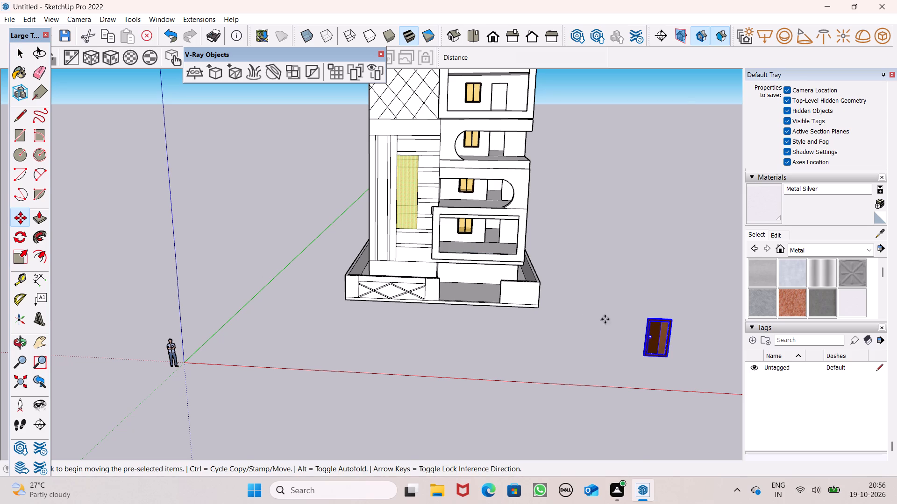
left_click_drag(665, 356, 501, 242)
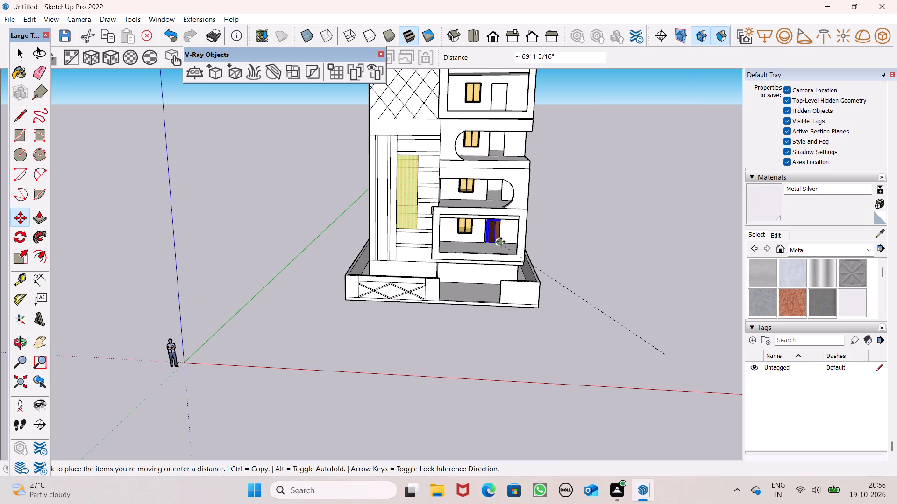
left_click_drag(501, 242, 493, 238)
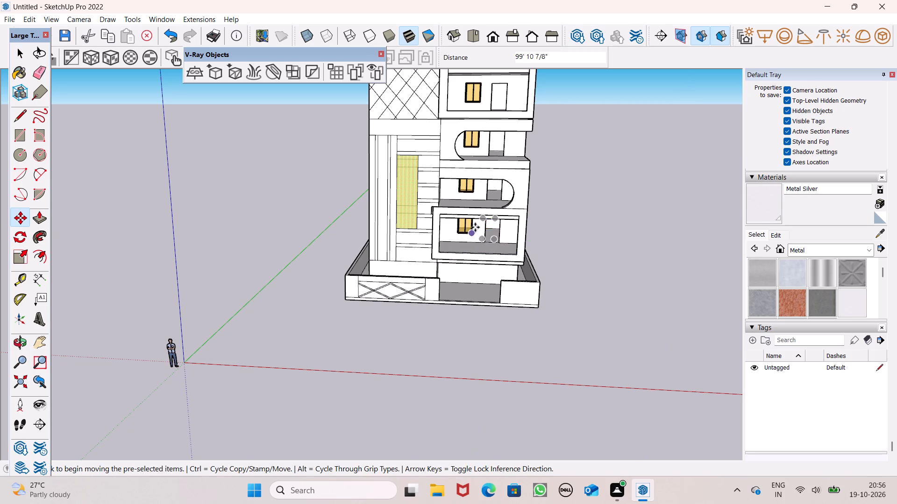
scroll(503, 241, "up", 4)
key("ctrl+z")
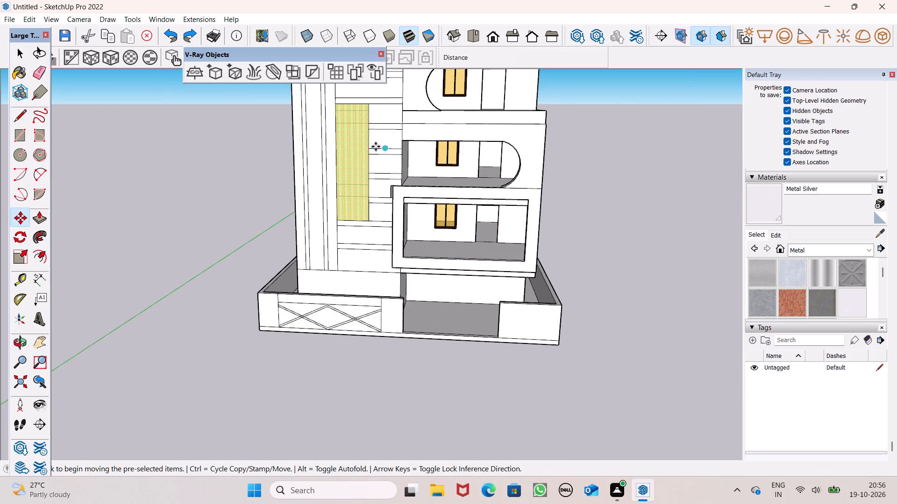
Move the door group into the lowest balcony's door opening, align its lower corner with the opening, and clear the selection.
scroll(376, 147, "down", 7)
left_click_drag(542, 270, 434, 202)
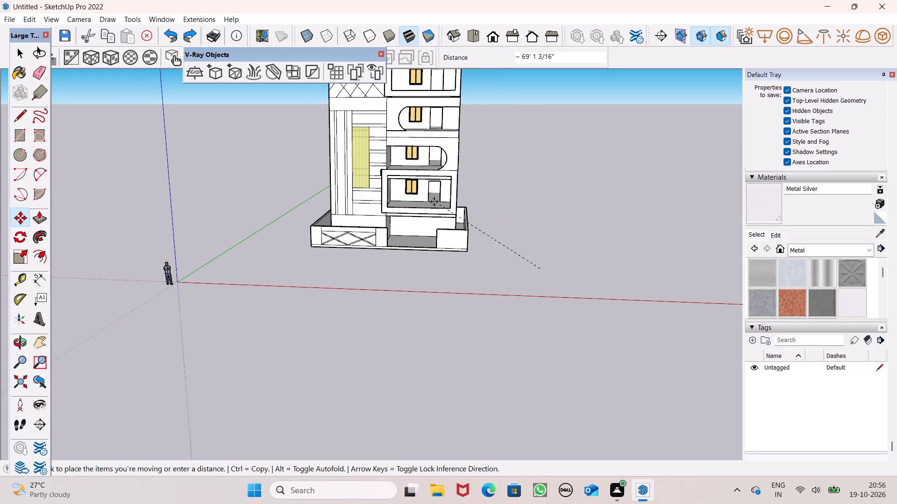
left_click_drag(434, 202, 440, 200)
scroll(433, 186, "up", 9)
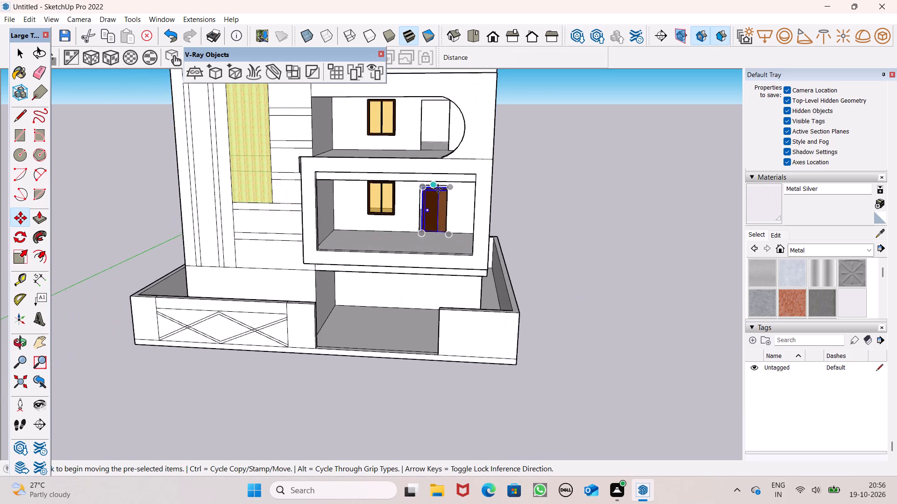
scroll(438, 190, "up", 8)
left_click_drag(463, 288, 455, 285)
key("space")
left_click(671, 307)
Copy the door group from the lowest balcony straight up into the second balcony's door opening.
scroll(571, 261, "down", 3)
scroll(513, 255, "down", 7)
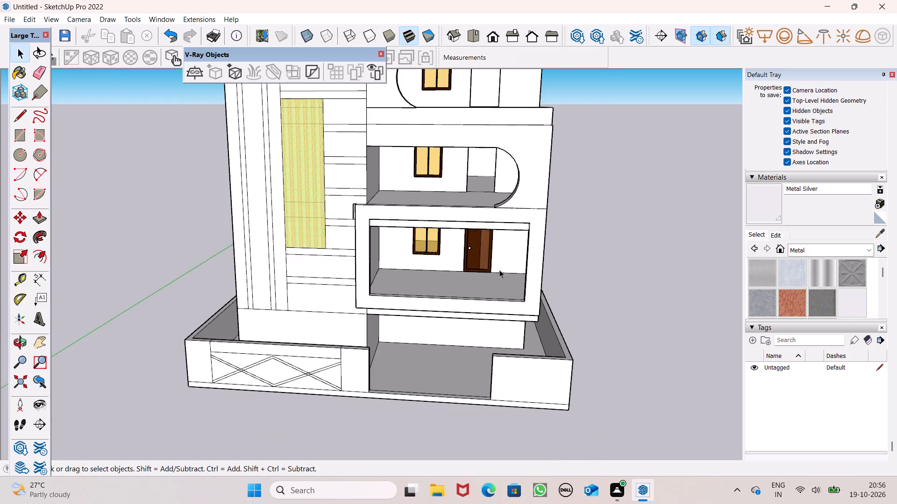
scroll(483, 259, "down", 3)
scroll(494, 220, "up", 5)
left_click(470, 273)
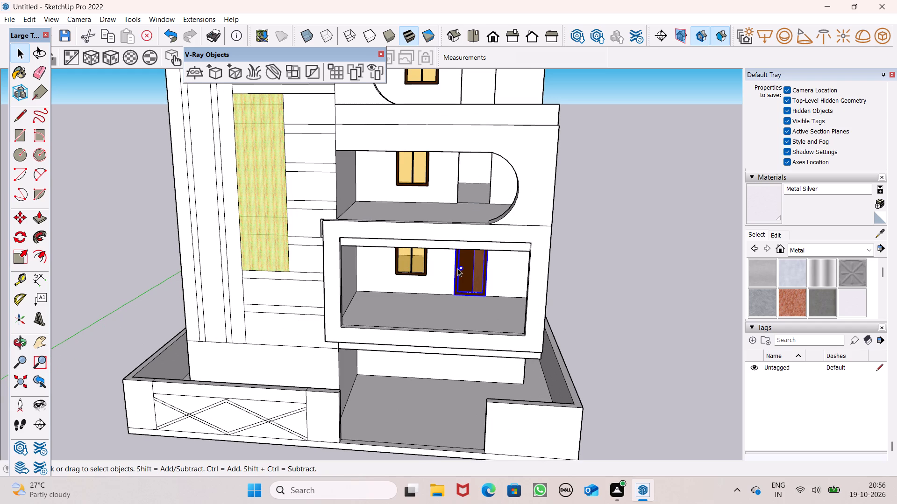
key("m")
key("Return")
left_click_drag(487, 297, 491, 276)
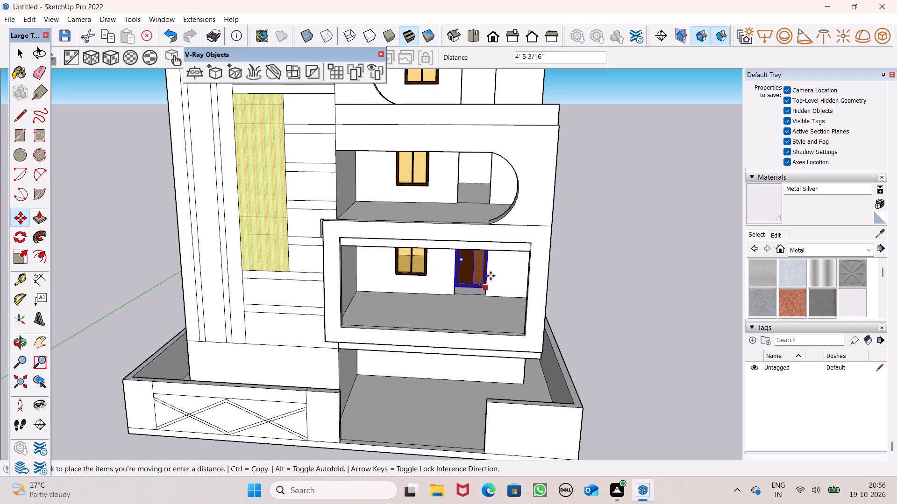
left_click_drag(491, 276, 487, 209)
Copy the door group from the second balcony up into the third balcony's door opening.
scroll(479, 223, "down", 4)
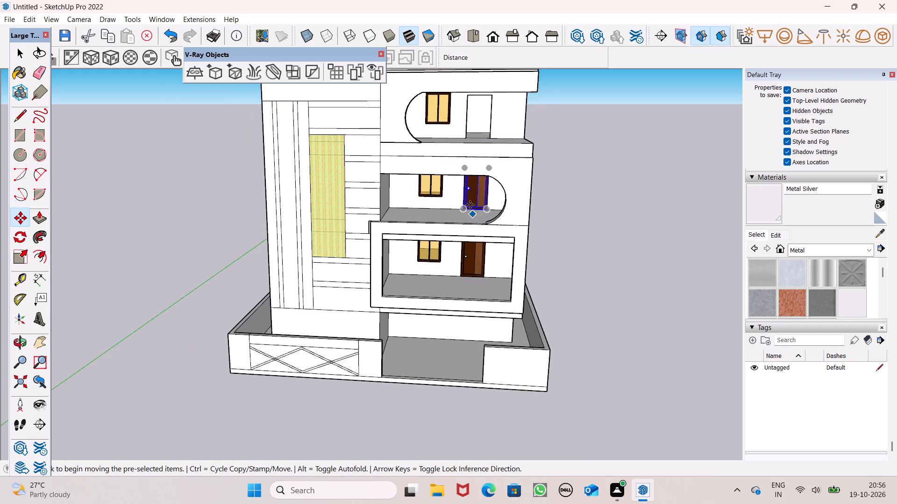
scroll(483, 175, "up", 5)
middle_click_drag(483, 177, 465, 238)
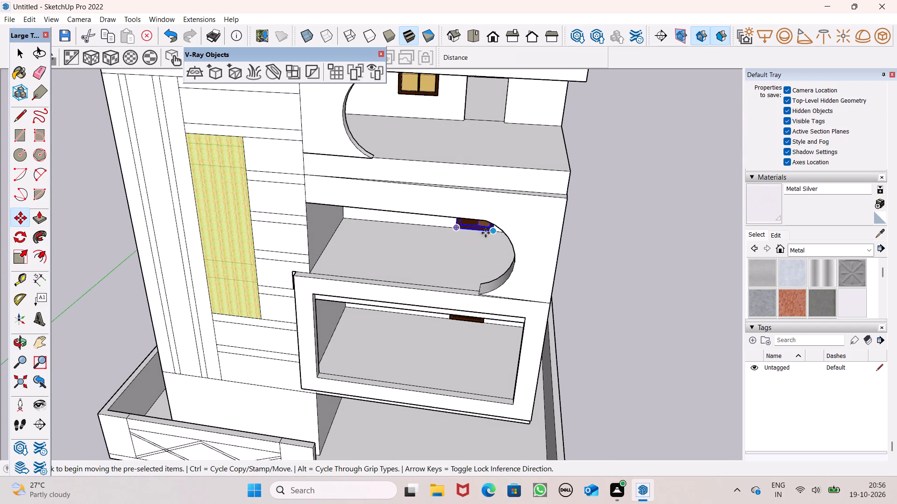
left_click_drag(492, 232, 503, 119)
scroll(483, 170, "down", 6)
middle_click_drag(499, 185, 523, 103)
key("space")
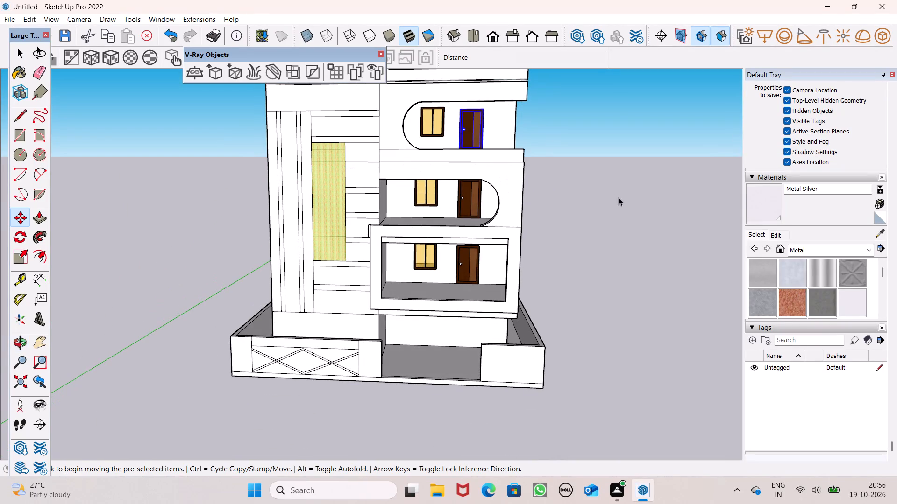
Copy the door group from the third balcony straight up into the top balcony's door opening.
scroll(586, 185, "down", 13)
scroll(535, 147, "up", 8)
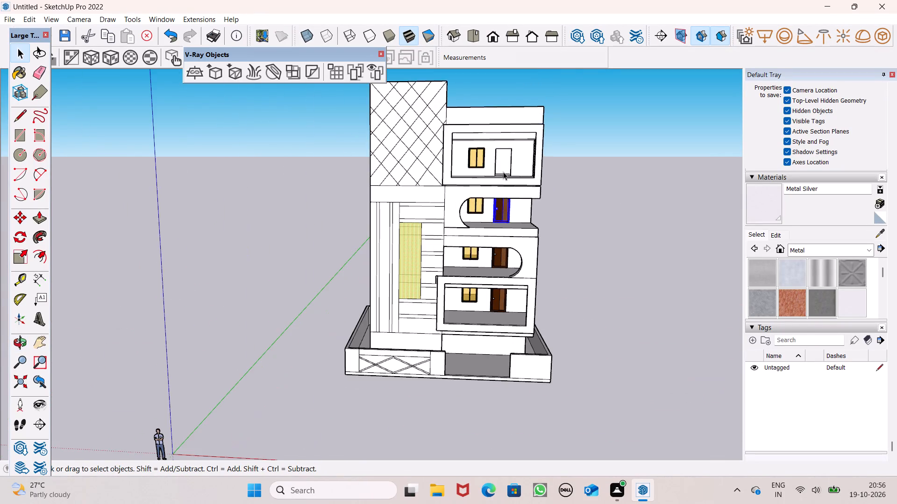
scroll(503, 172, "up", 4)
key("m")
key("Return")
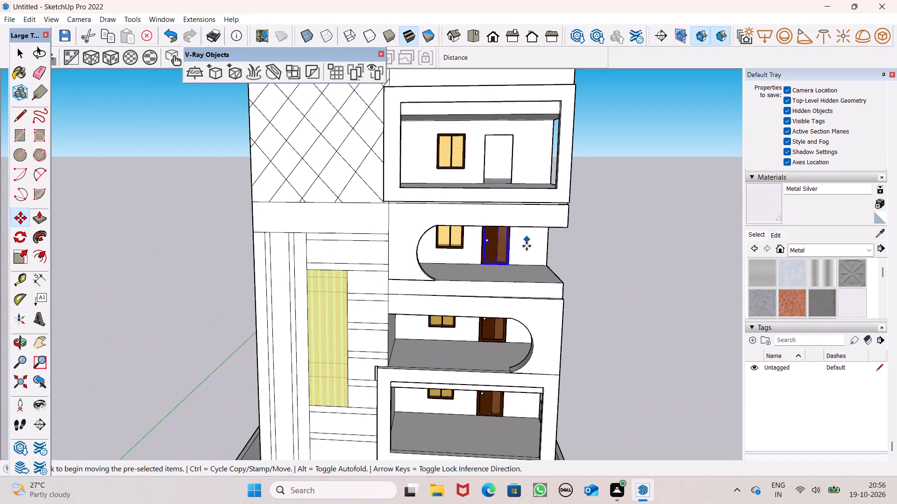
left_click_drag(509, 265, 505, 187)
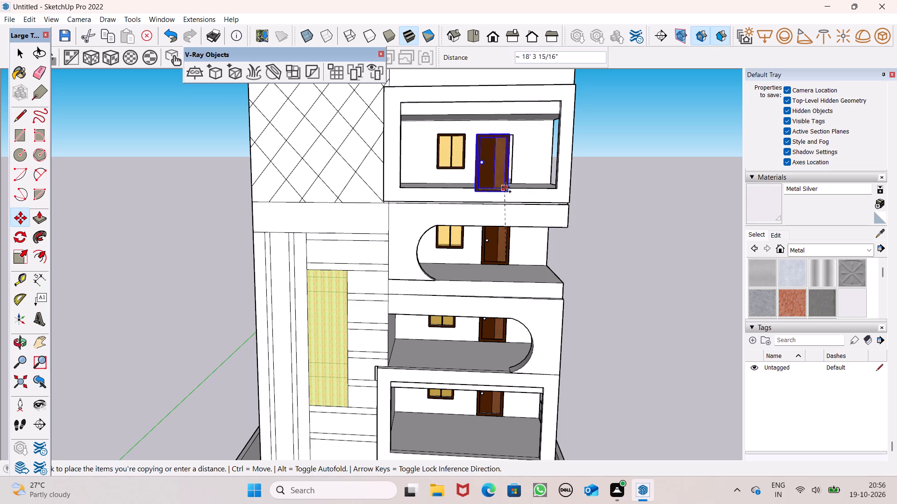
left_click_drag(505, 187, 506, 179)
Raise the top balcony's door group about 4 3/4" to align its lower corner with the opening, and clear the selection.
scroll(508, 177, "up", 8)
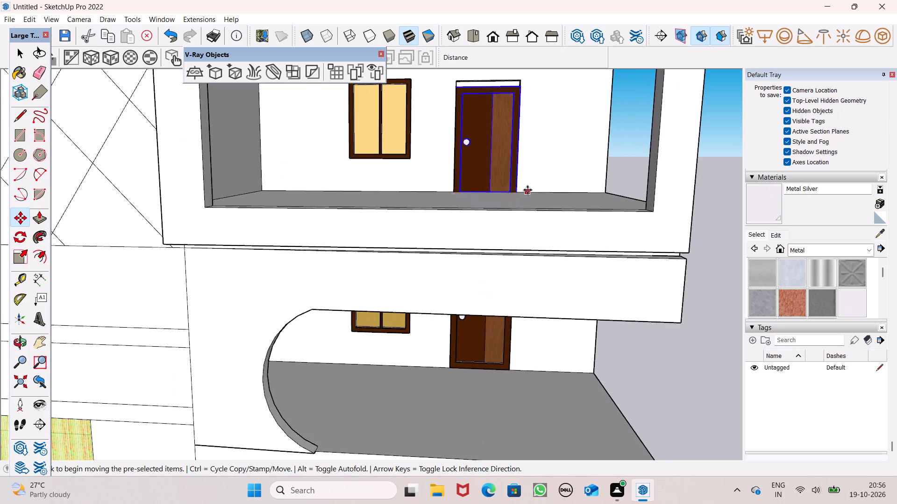
middle_click_drag(527, 194, 489, 240)
scroll(510, 228, "up", 6)
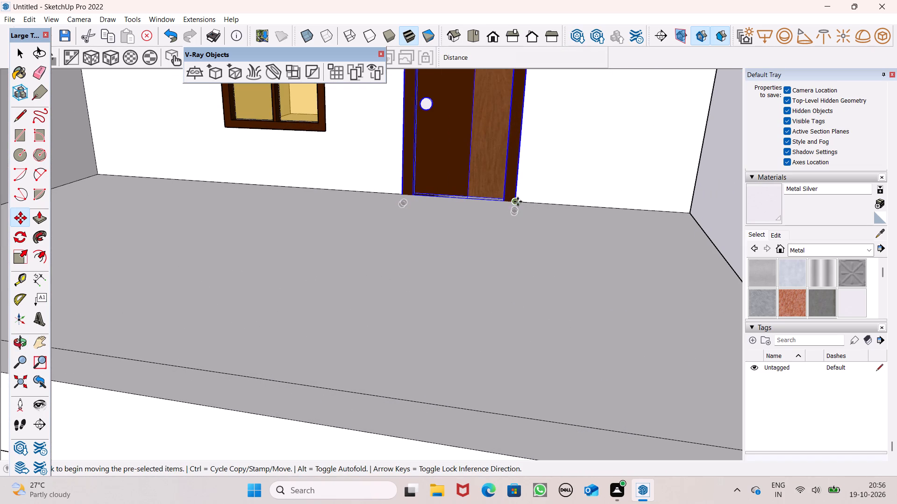
left_click_drag(515, 213, 510, 202)
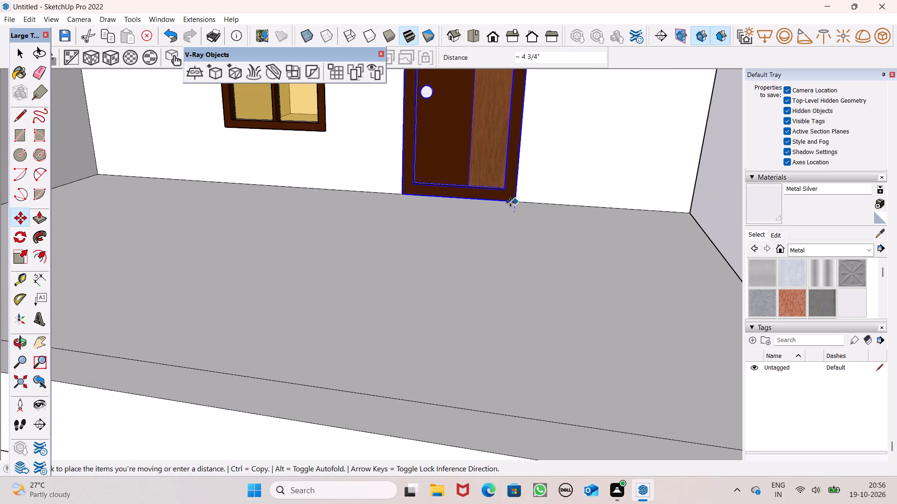
left_click_drag(510, 202, 510, 203)
scroll(552, 217, "down", 14)
key("space")
left_click(720, 271)
Examine the building's front, side and balcony levels from several angles, including close views of the lower balconies.
scroll(601, 194, "down", 5)
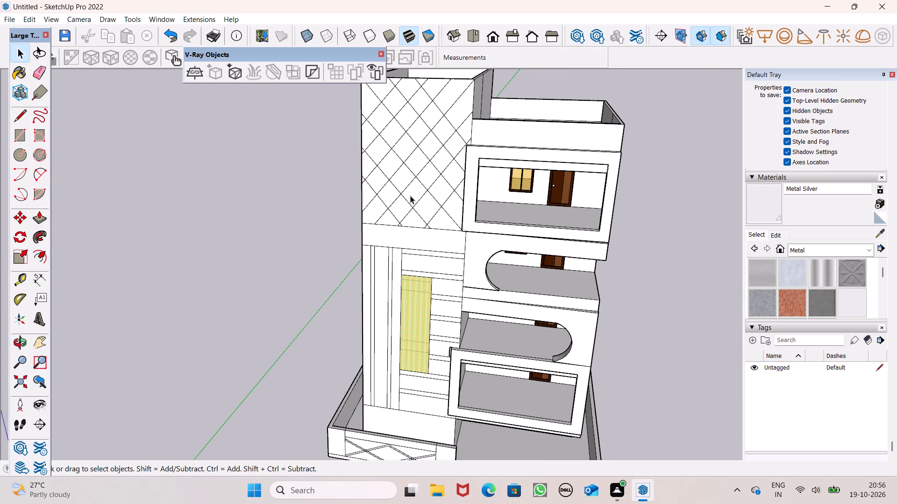
middle_click_drag(412, 215, 470, 184)
scroll(414, 167, "down", 3)
middle_click_drag(548, 245, 513, 232)
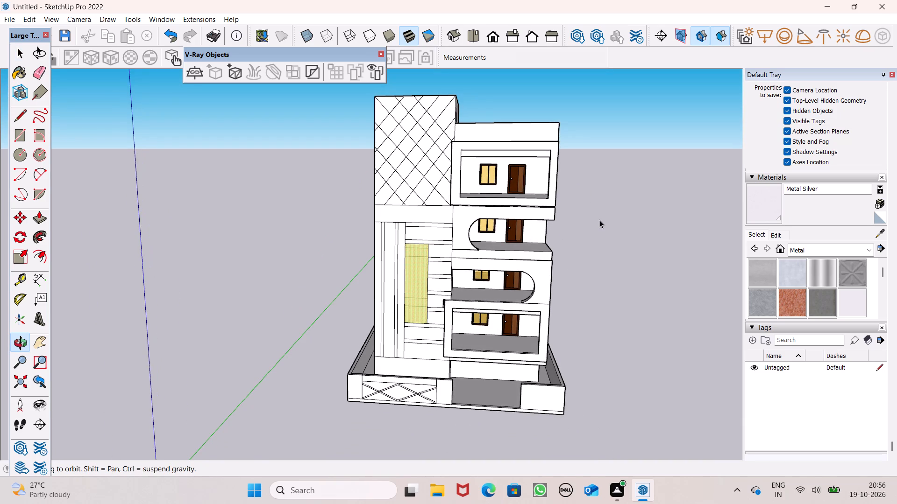
scroll(616, 224, "down", 1)
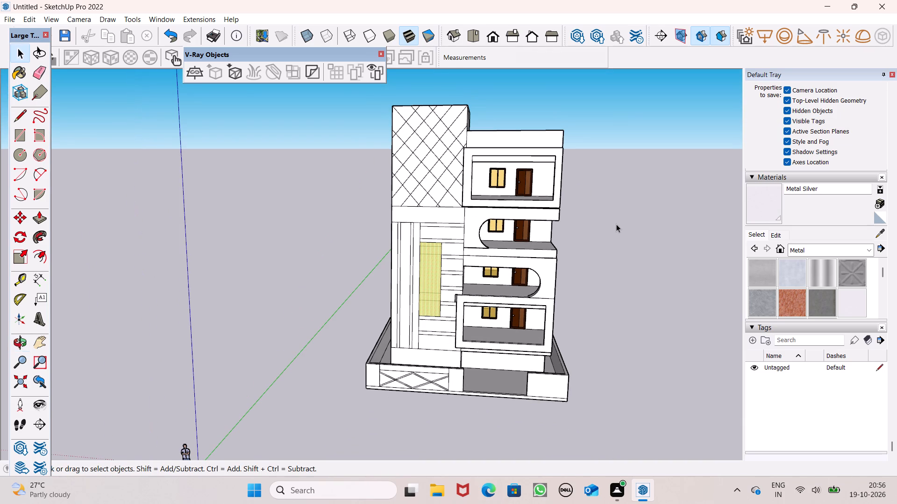
scroll(616, 224, "down", 6)
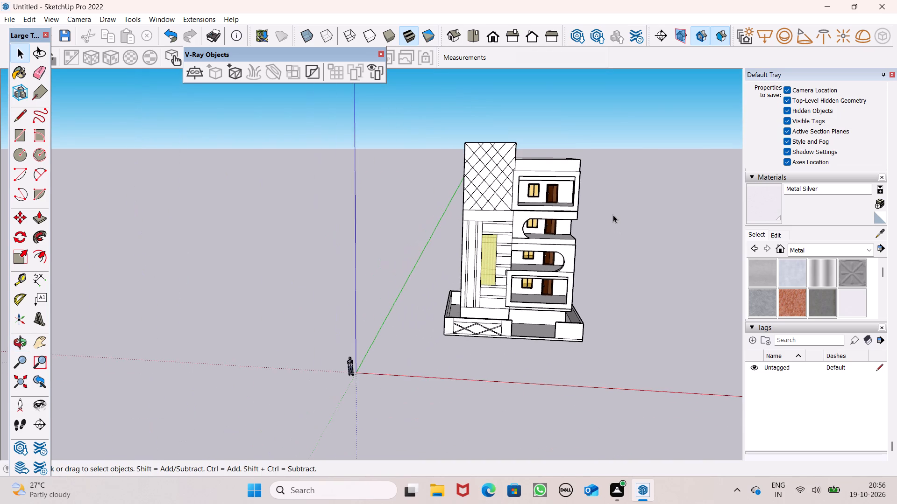
middle_click_drag(623, 237, 489, 282)
scroll(489, 282, "up", 1)
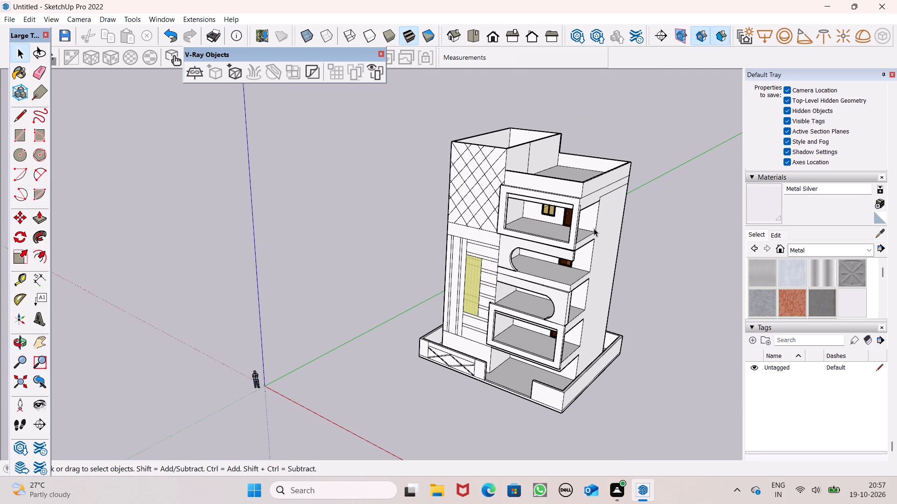
scroll(594, 227, "down", 2)
middle_click_drag(606, 284, 585, 353)
scroll(598, 292, "up", 7)
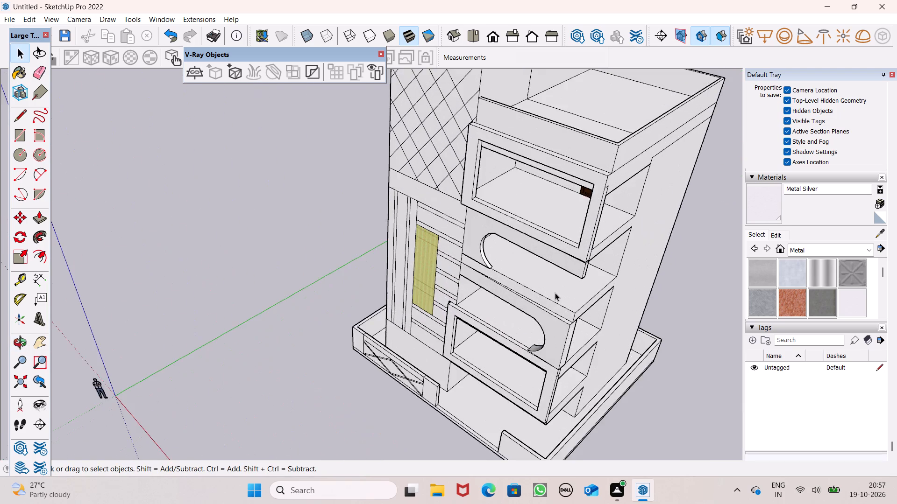
scroll(555, 292, "up", 7)
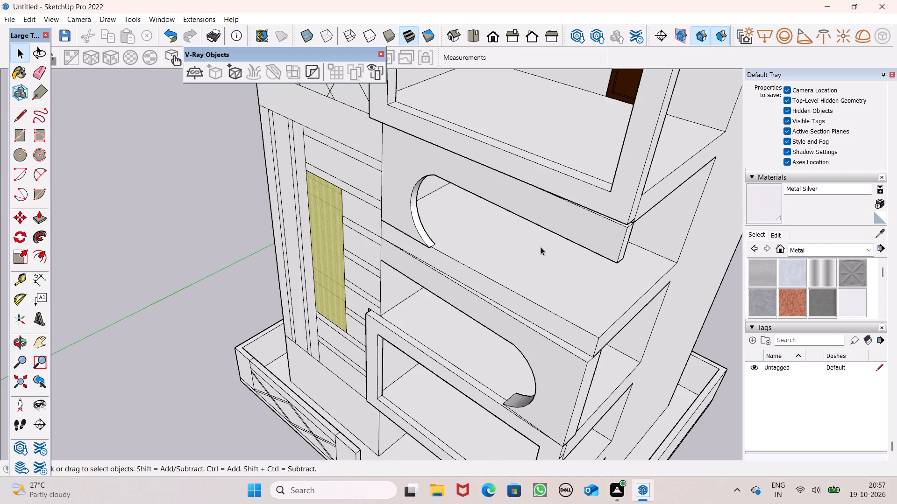
scroll(540, 239, "down", 2)
middle_click_drag(539, 258, 669, 231)
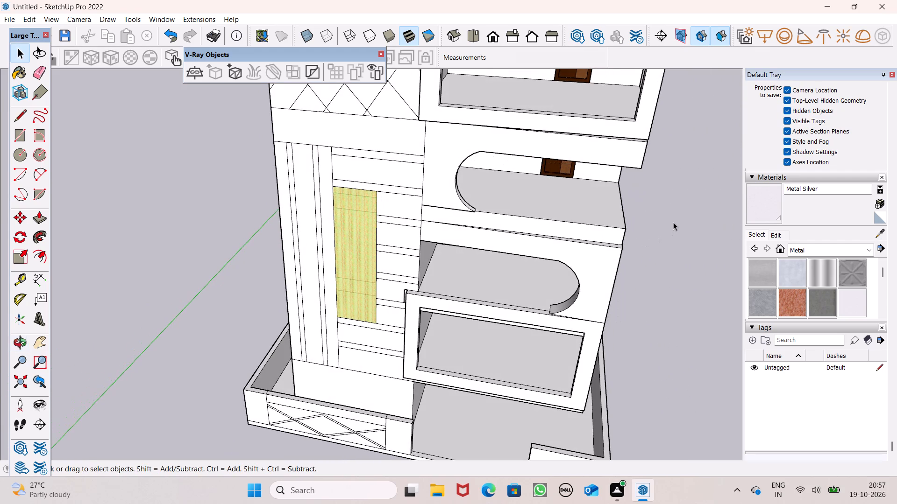
scroll(594, 219, "down", 3)
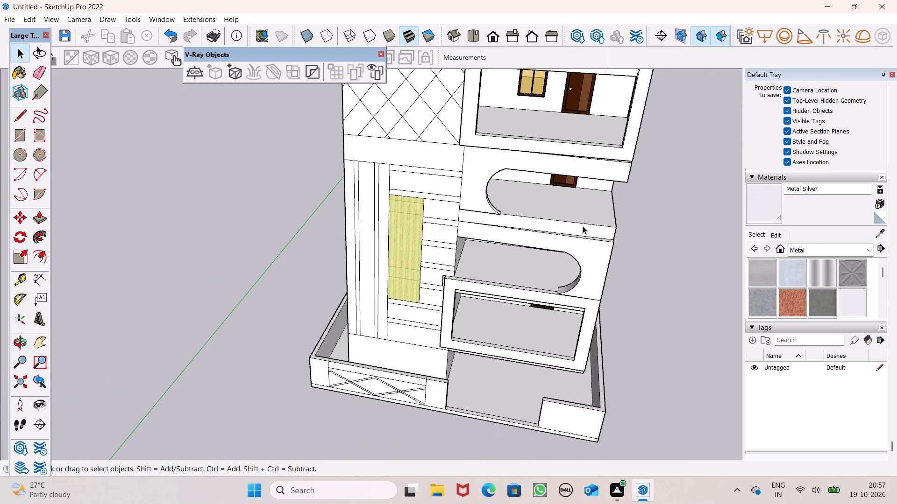
middle_click_drag(536, 258, 576, 148)
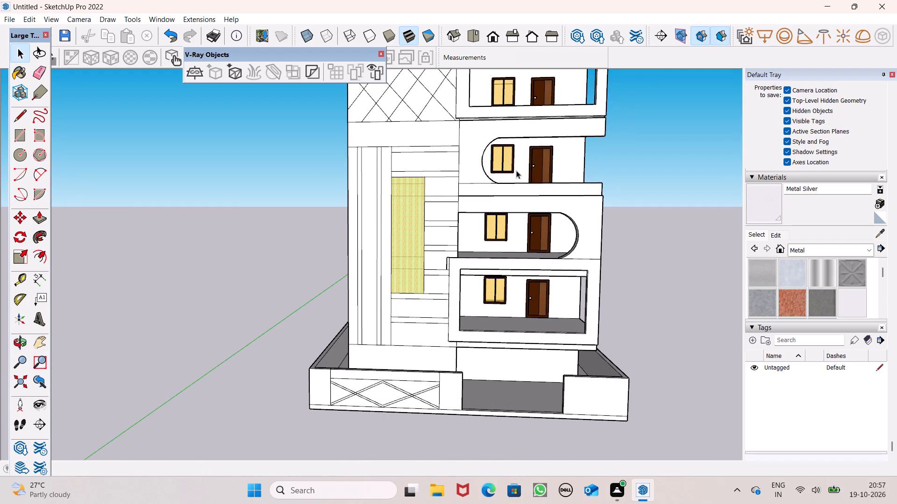
scroll(486, 206, "up", 1)
scroll(505, 245, "down", 1)
middle_click_drag(500, 289, 506, 398)
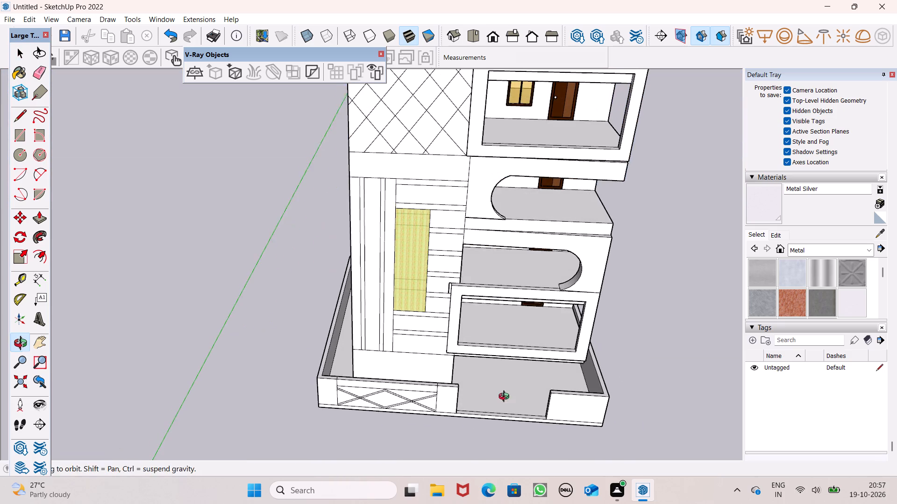
middle_click_drag(506, 398, 506, 398)
middle_click_drag(426, 279, 418, 343)
scroll(426, 283, "up", 1)
scroll(558, 290, "up", 5)
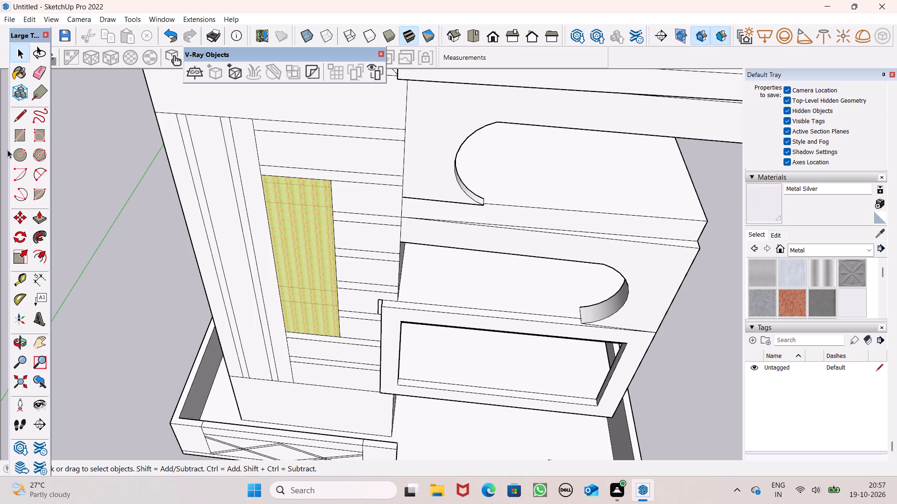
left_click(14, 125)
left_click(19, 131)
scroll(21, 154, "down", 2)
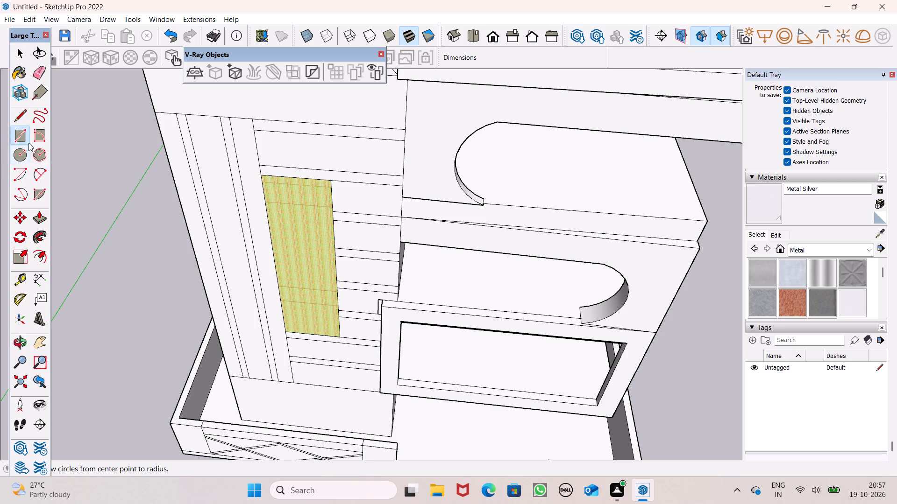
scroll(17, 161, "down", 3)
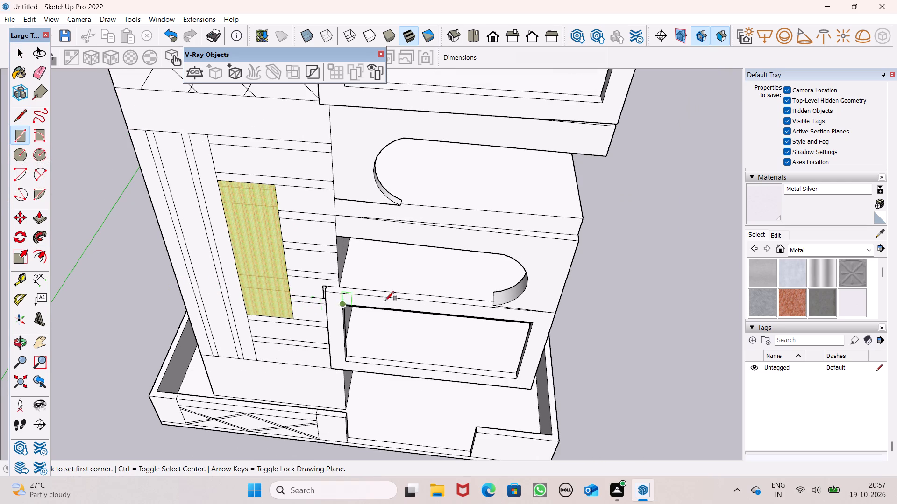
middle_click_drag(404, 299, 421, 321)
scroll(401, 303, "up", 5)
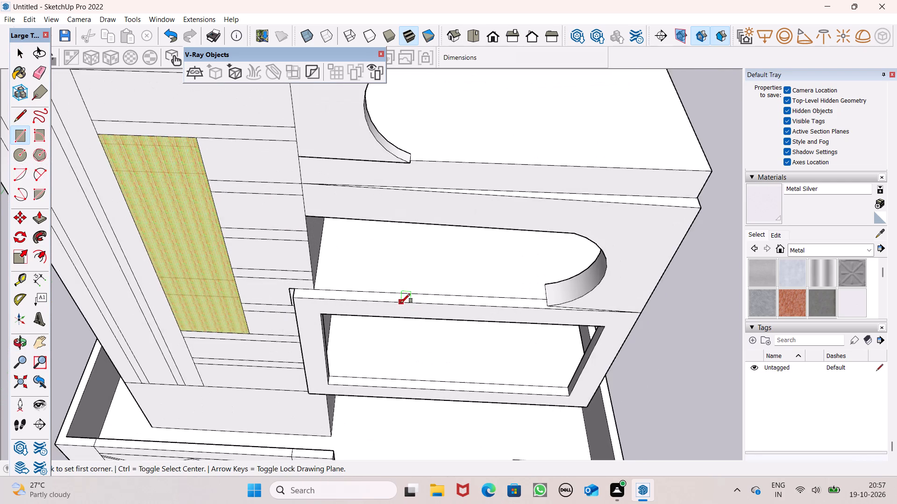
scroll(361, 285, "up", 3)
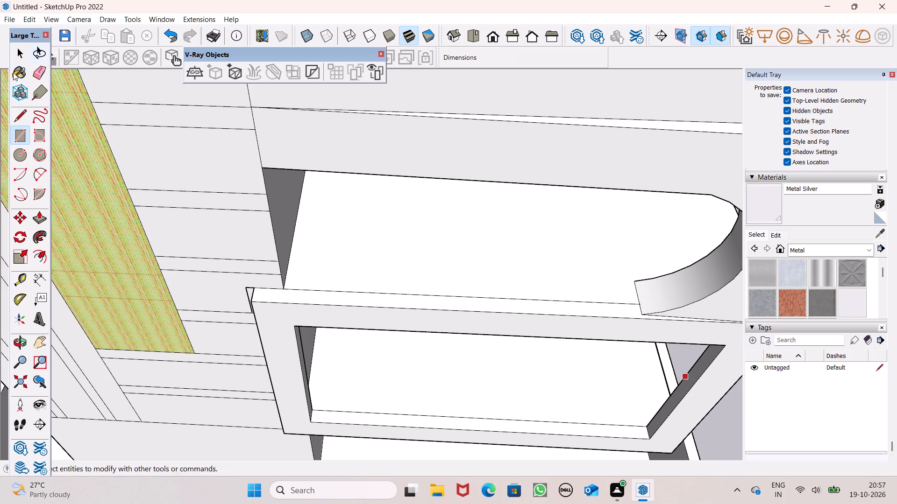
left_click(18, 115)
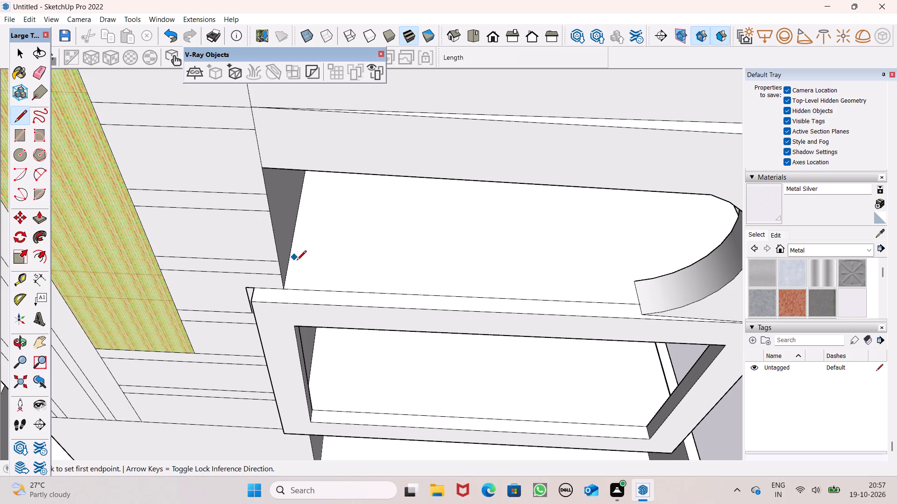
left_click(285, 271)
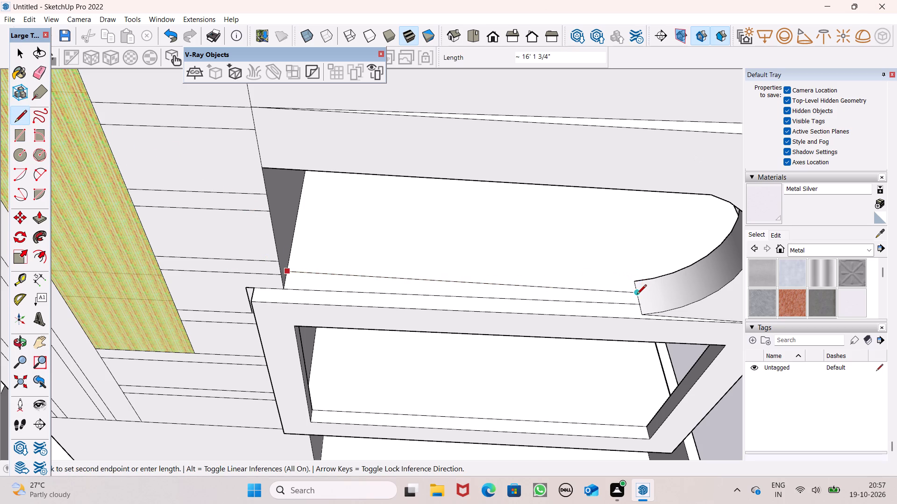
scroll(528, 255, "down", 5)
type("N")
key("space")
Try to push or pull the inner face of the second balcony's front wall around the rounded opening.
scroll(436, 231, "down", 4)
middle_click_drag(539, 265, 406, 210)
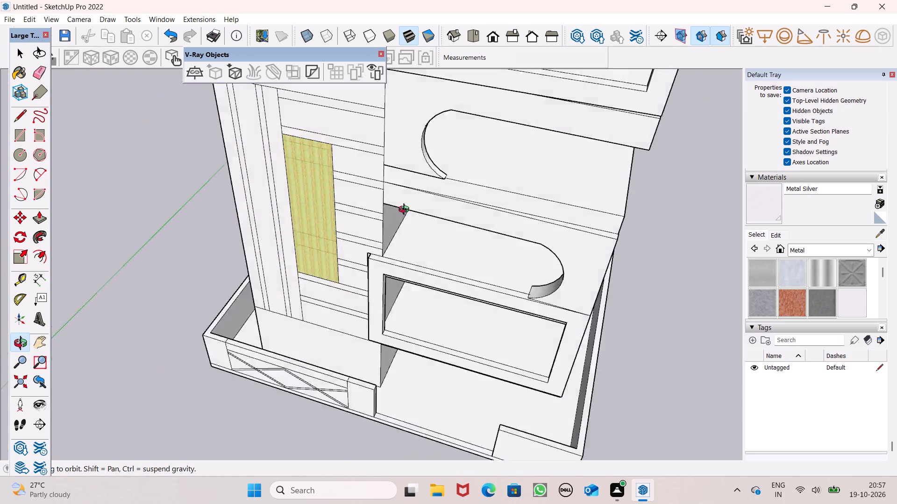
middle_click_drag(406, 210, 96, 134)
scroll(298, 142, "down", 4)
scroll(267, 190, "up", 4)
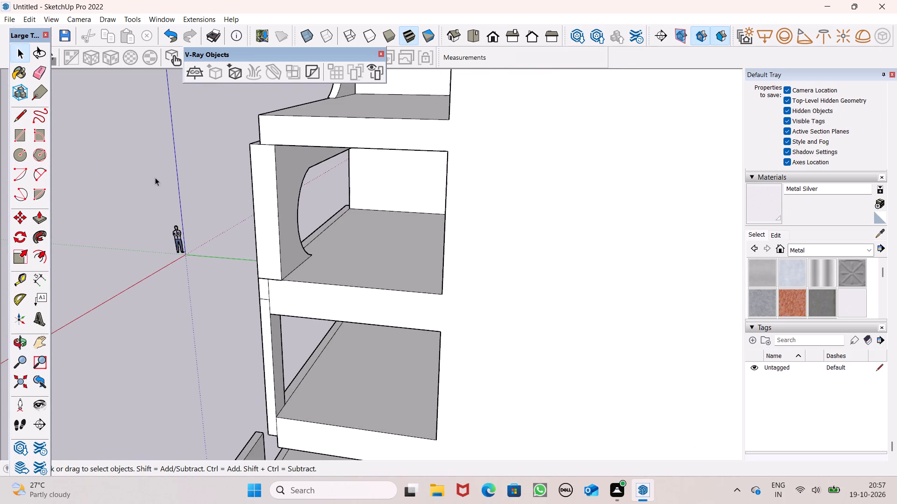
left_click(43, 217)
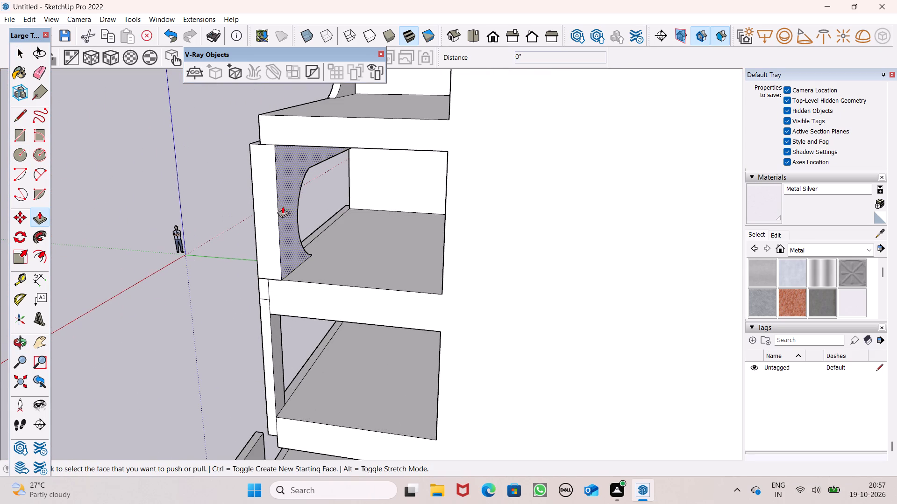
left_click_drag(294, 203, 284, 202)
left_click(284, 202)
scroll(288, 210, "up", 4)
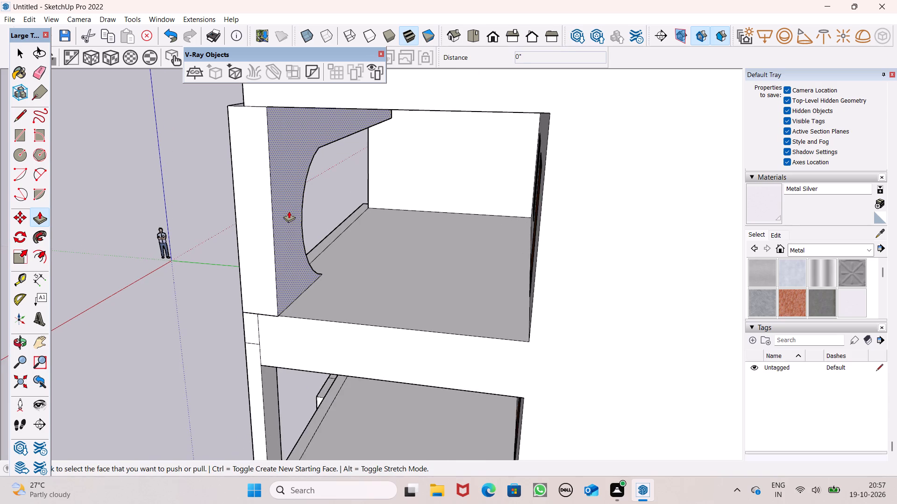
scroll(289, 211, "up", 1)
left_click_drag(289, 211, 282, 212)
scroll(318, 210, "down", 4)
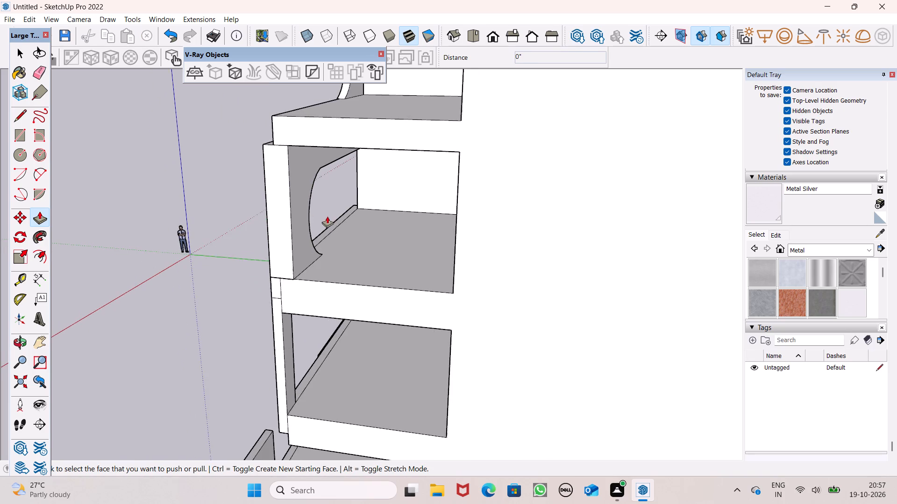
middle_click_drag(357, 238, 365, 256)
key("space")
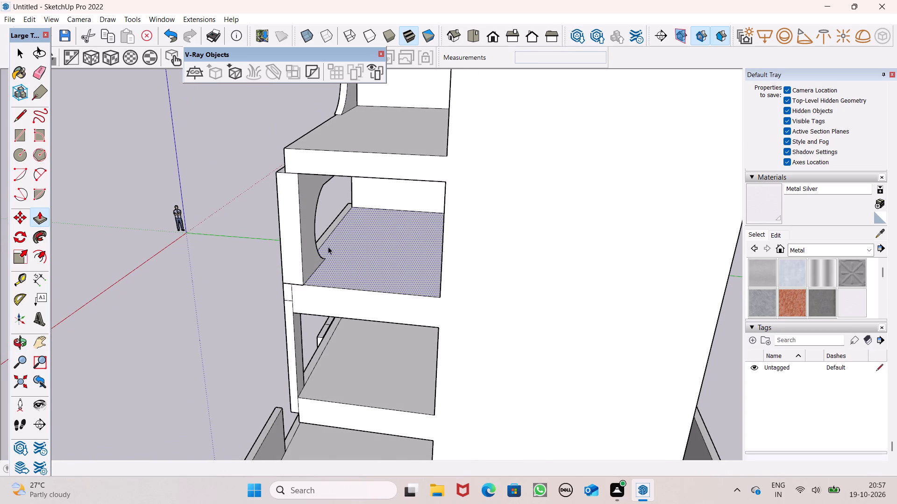
Draw a line about 11' 11 7/16" long across the second balcony's floor, parallel and close to its open side edge.
scroll(333, 240, "down", 2)
left_click(16, 115)
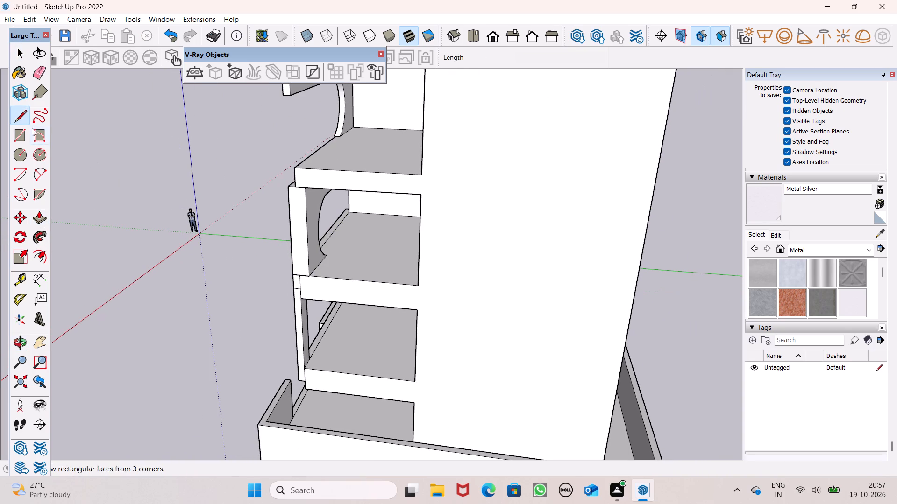
middle_click_drag(231, 281, 307, 333)
scroll(418, 337, "up", 6)
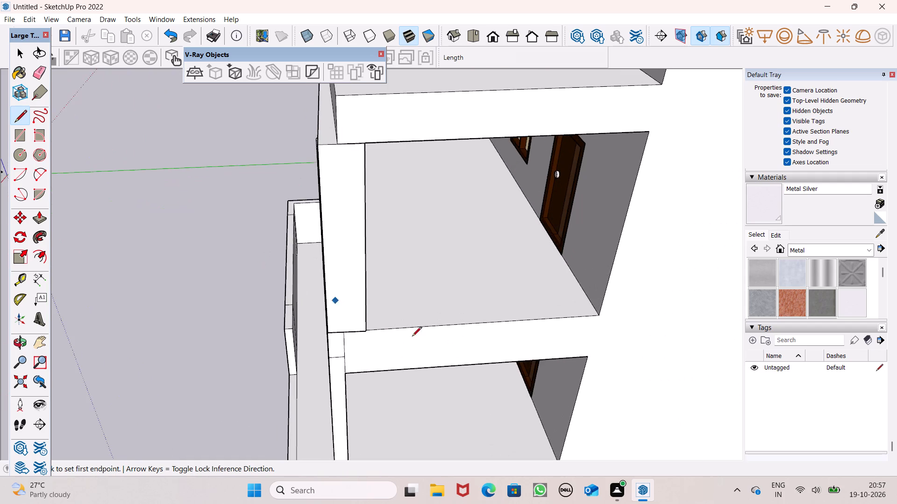
middle_click_drag(492, 365, 457, 375)
scroll(315, 331, "up", 3)
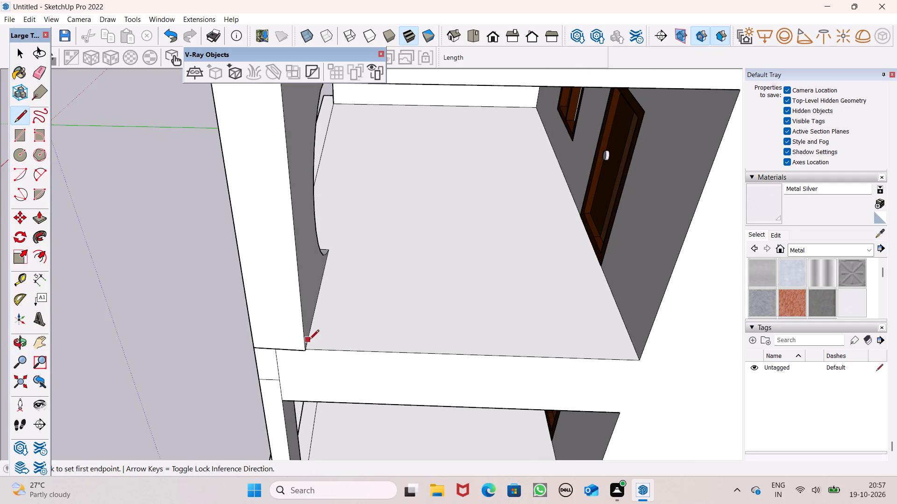
left_click_drag(309, 339, 315, 339)
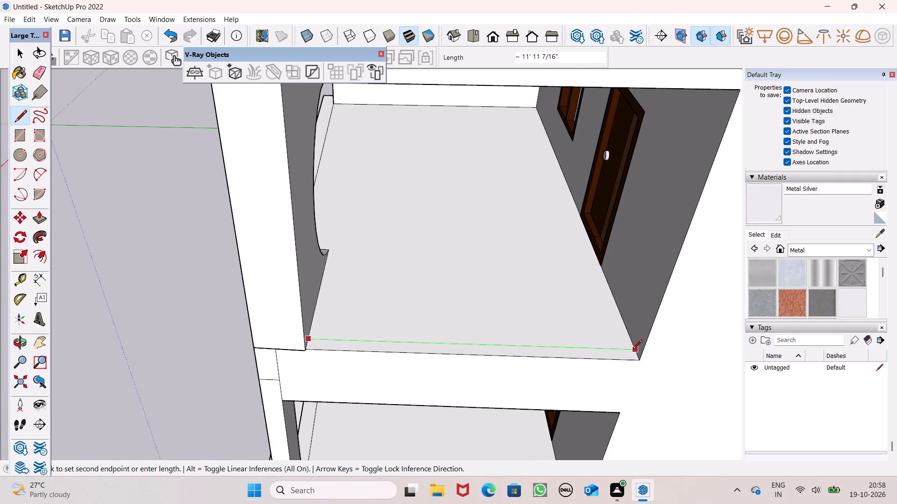
left_click(633, 350)
scroll(619, 343, "down", 6)
middle_click_drag(339, 349, 580, 388)
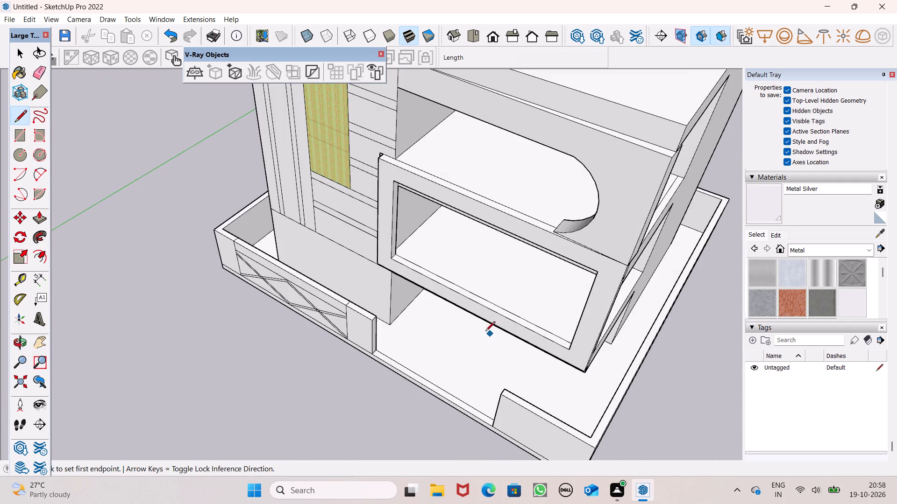
Draw a line about 16' 11/16" long across the second balcony's floor, from the side wall to the rounded opening's edge.
scroll(459, 248, "up", 3)
scroll(445, 244, "down", 3)
middle_click_drag(445, 247, 496, 296)
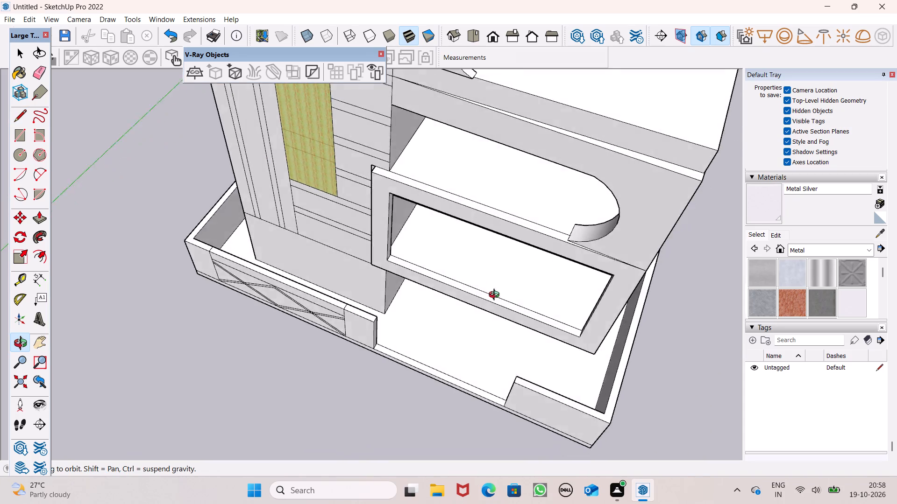
middle_click_drag(496, 296, 564, 304)
scroll(558, 245, "up", 4)
scroll(518, 181, "up", 4)
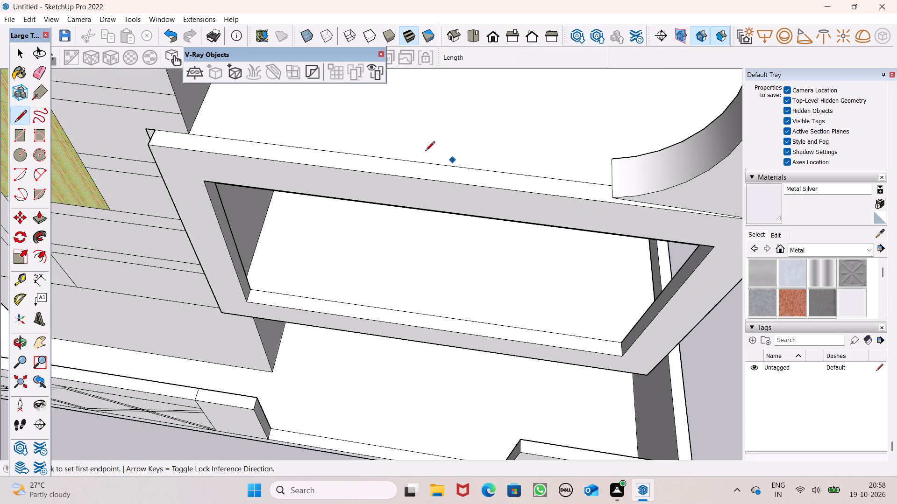
left_click(197, 113)
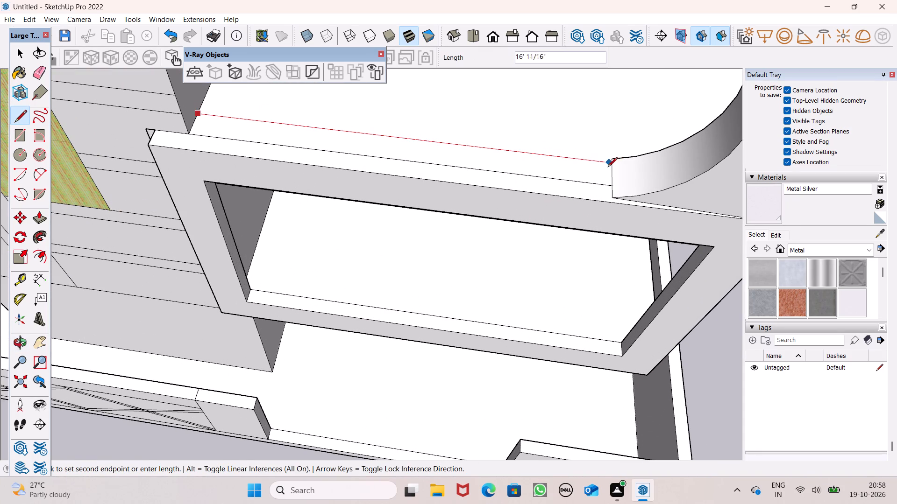
left_click(613, 167)
scroll(570, 177, "down", 5)
key("space")
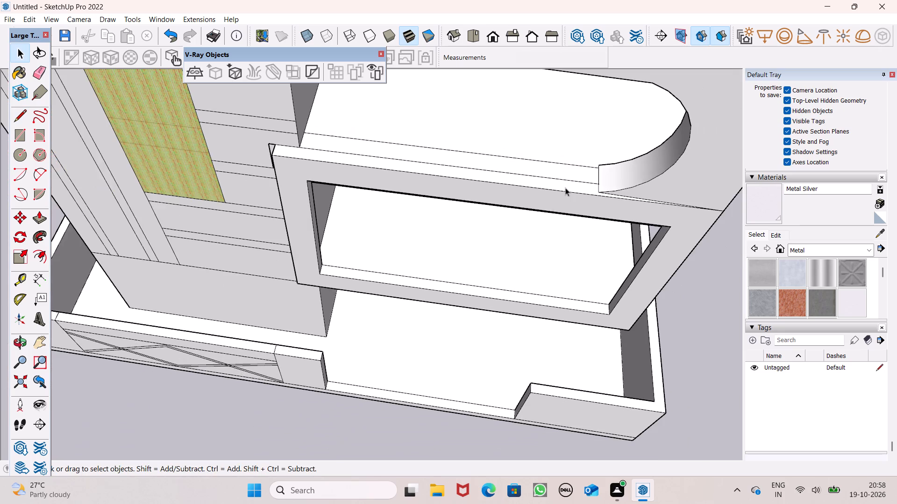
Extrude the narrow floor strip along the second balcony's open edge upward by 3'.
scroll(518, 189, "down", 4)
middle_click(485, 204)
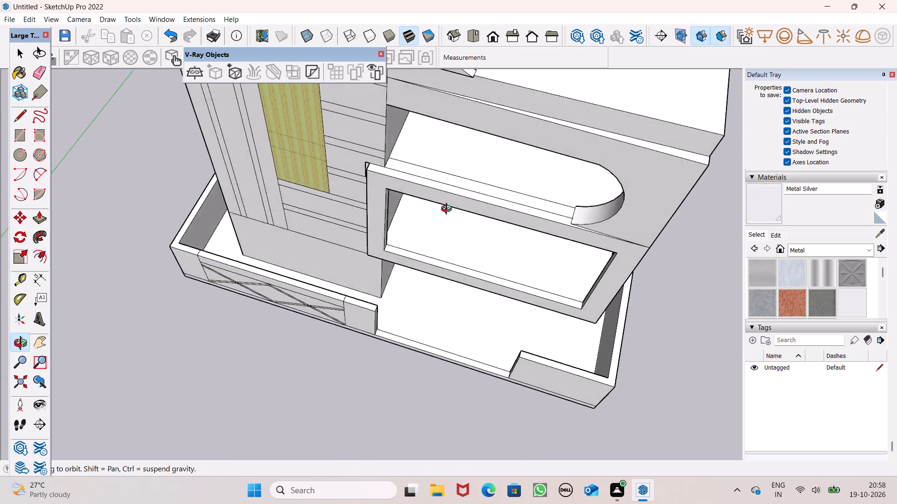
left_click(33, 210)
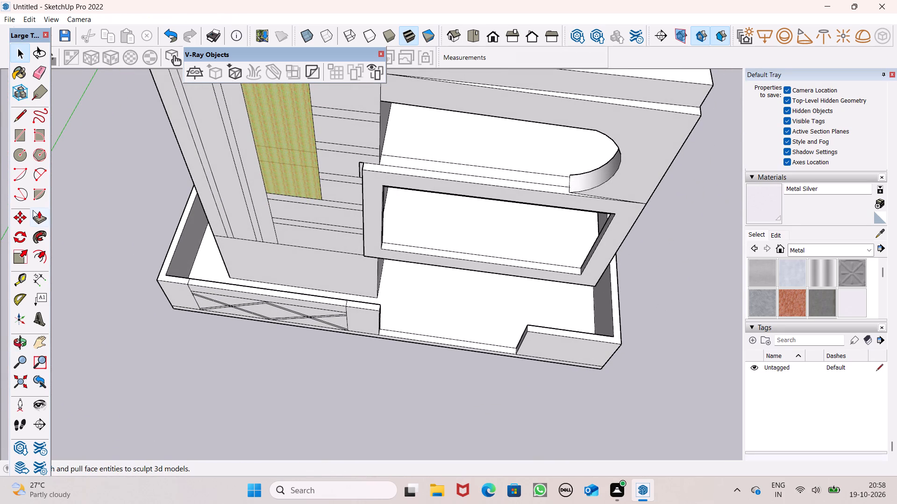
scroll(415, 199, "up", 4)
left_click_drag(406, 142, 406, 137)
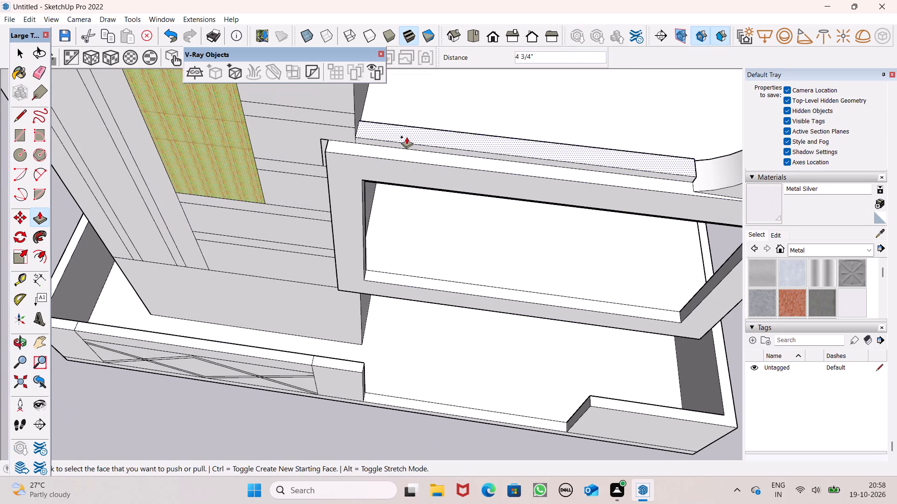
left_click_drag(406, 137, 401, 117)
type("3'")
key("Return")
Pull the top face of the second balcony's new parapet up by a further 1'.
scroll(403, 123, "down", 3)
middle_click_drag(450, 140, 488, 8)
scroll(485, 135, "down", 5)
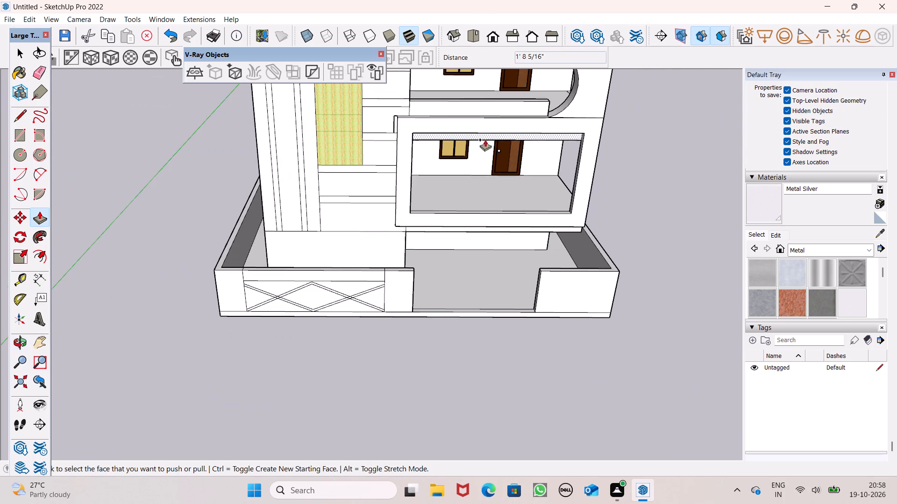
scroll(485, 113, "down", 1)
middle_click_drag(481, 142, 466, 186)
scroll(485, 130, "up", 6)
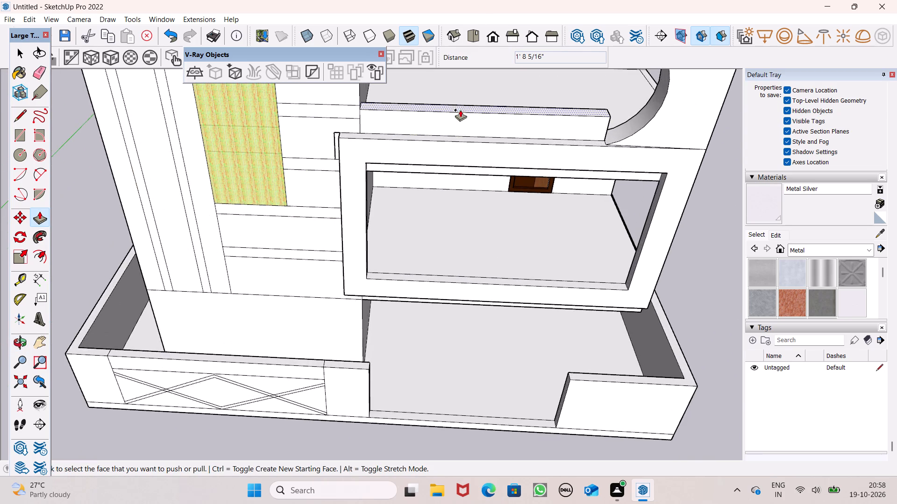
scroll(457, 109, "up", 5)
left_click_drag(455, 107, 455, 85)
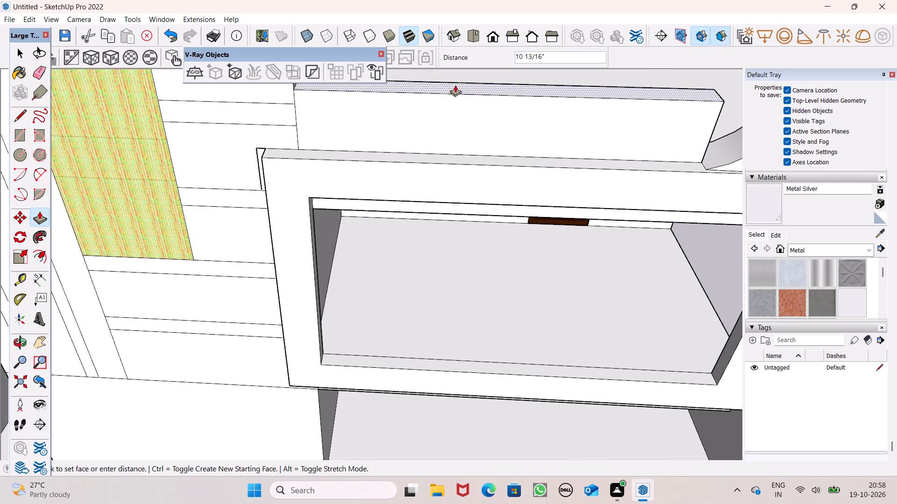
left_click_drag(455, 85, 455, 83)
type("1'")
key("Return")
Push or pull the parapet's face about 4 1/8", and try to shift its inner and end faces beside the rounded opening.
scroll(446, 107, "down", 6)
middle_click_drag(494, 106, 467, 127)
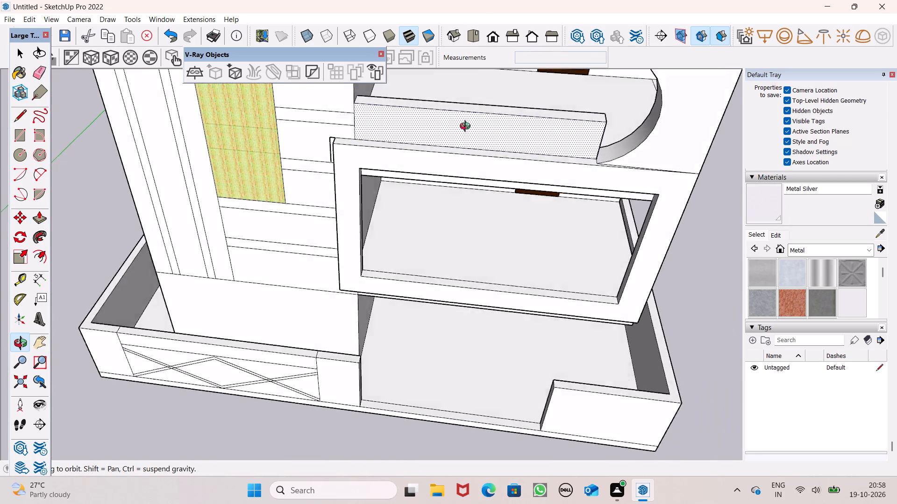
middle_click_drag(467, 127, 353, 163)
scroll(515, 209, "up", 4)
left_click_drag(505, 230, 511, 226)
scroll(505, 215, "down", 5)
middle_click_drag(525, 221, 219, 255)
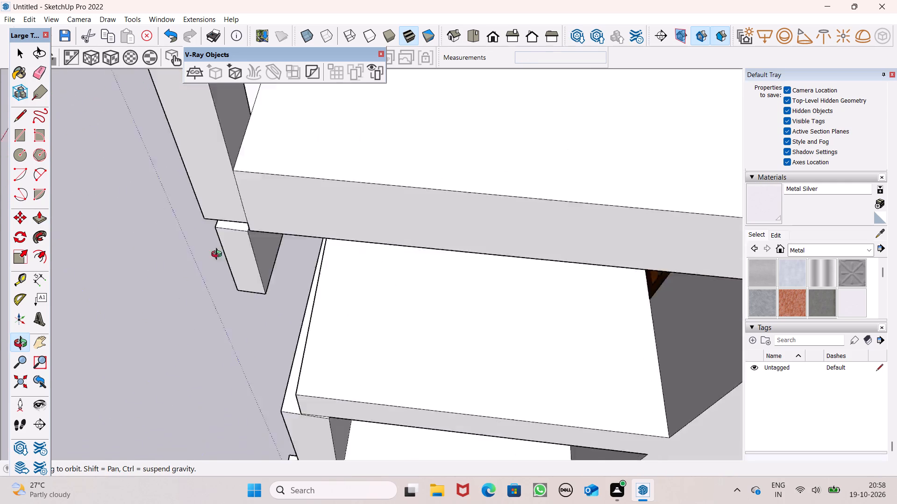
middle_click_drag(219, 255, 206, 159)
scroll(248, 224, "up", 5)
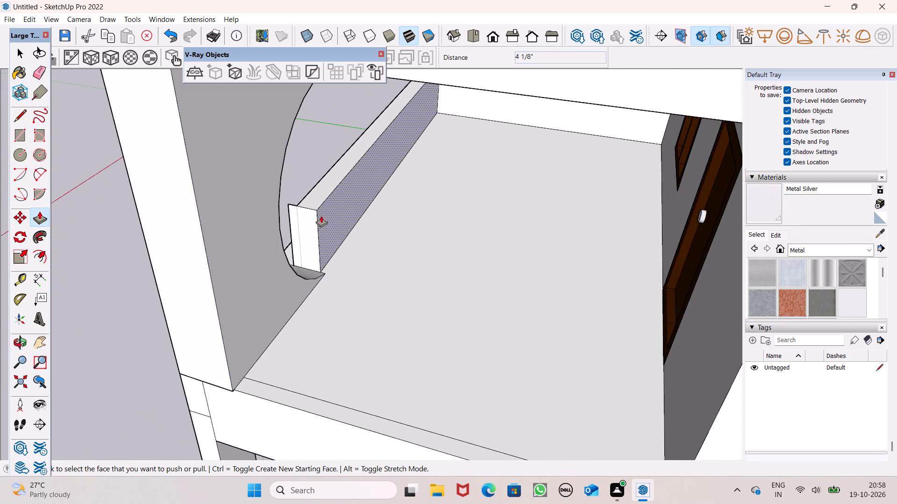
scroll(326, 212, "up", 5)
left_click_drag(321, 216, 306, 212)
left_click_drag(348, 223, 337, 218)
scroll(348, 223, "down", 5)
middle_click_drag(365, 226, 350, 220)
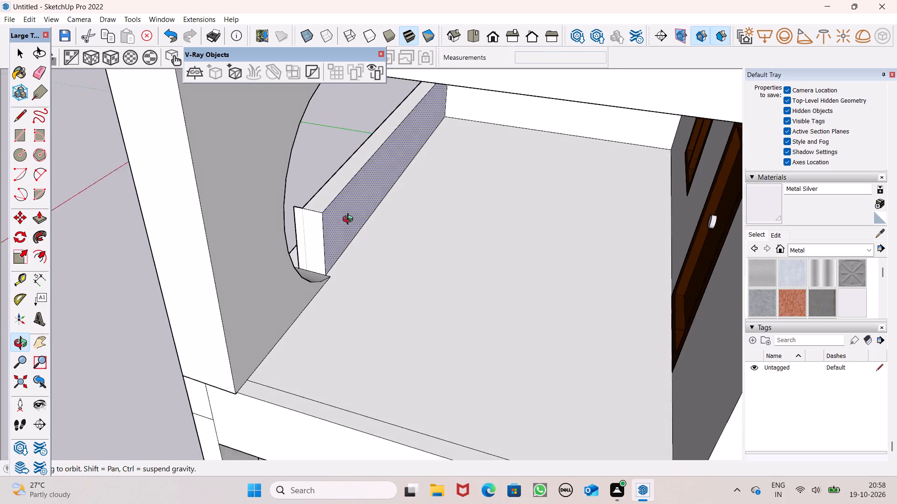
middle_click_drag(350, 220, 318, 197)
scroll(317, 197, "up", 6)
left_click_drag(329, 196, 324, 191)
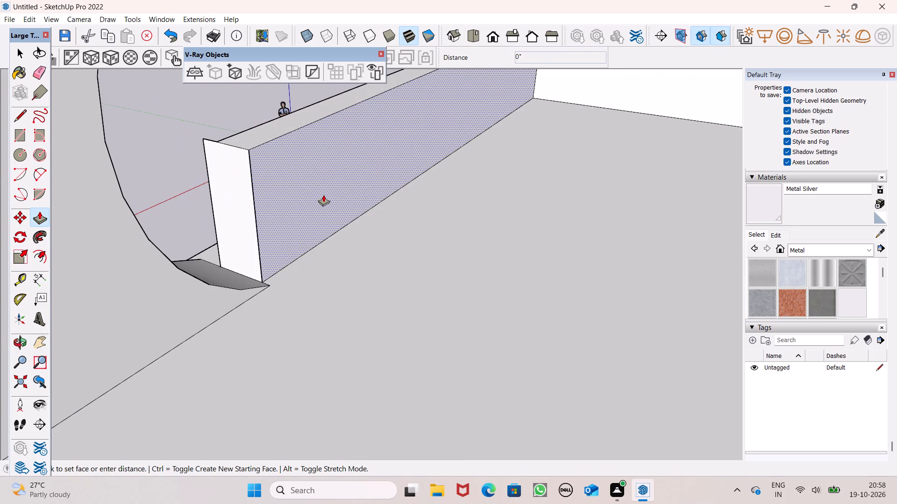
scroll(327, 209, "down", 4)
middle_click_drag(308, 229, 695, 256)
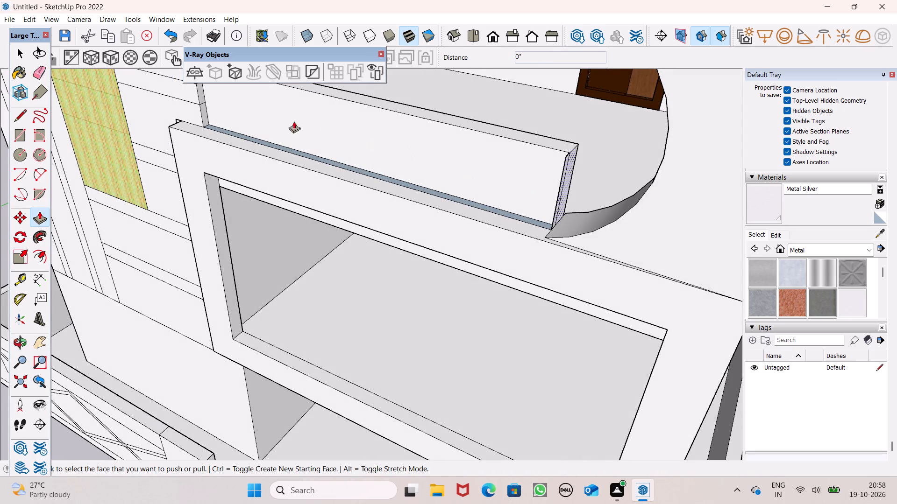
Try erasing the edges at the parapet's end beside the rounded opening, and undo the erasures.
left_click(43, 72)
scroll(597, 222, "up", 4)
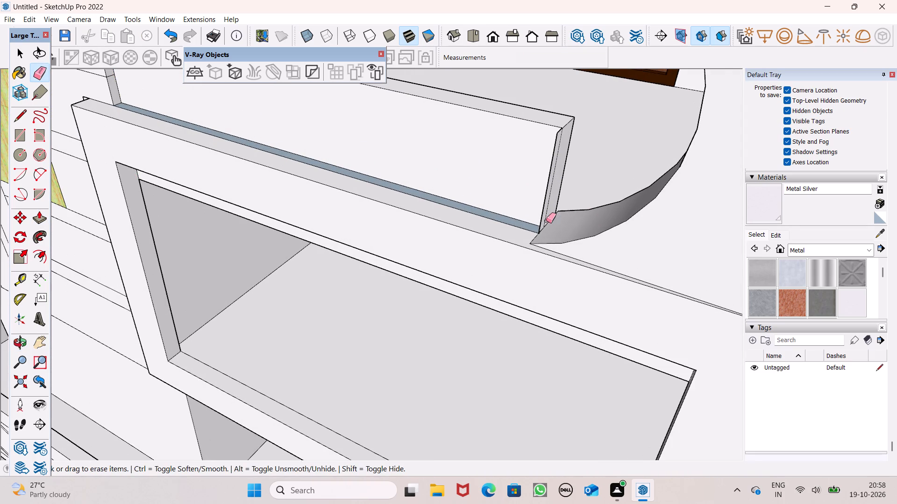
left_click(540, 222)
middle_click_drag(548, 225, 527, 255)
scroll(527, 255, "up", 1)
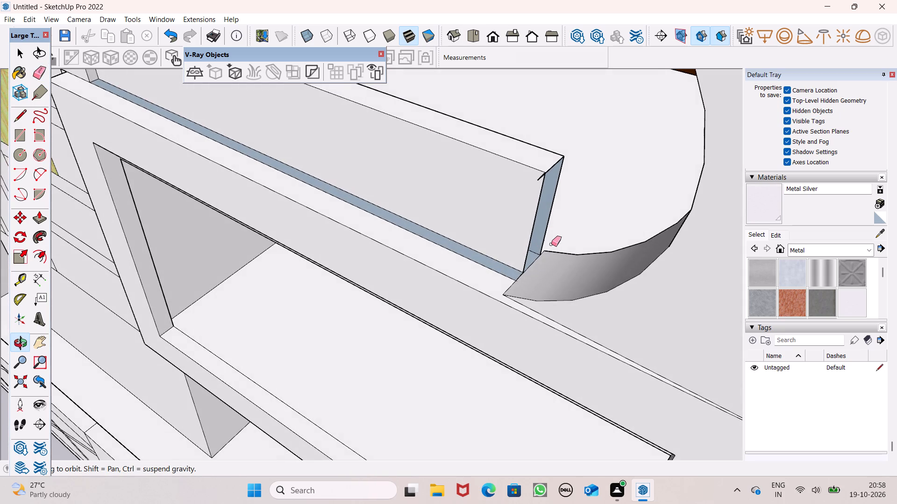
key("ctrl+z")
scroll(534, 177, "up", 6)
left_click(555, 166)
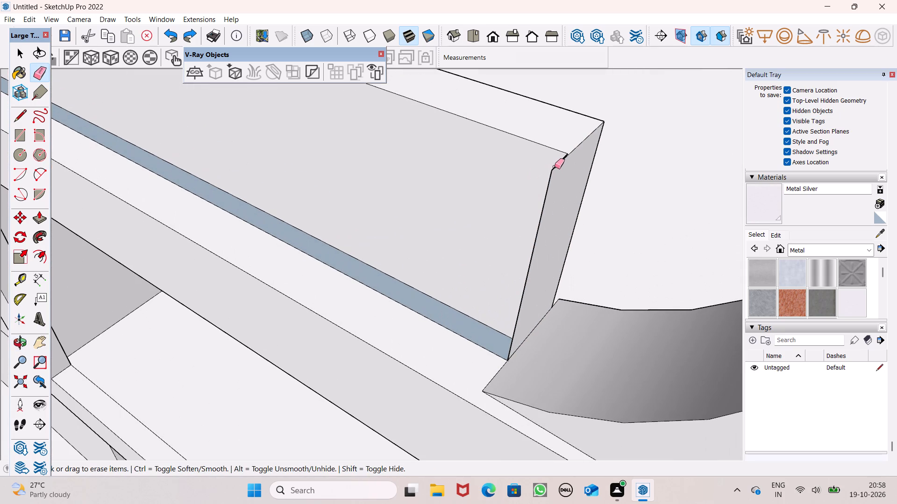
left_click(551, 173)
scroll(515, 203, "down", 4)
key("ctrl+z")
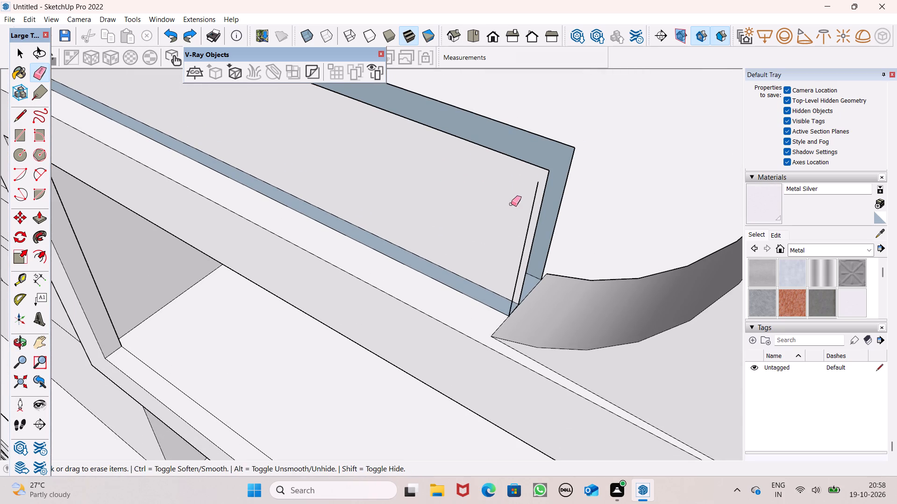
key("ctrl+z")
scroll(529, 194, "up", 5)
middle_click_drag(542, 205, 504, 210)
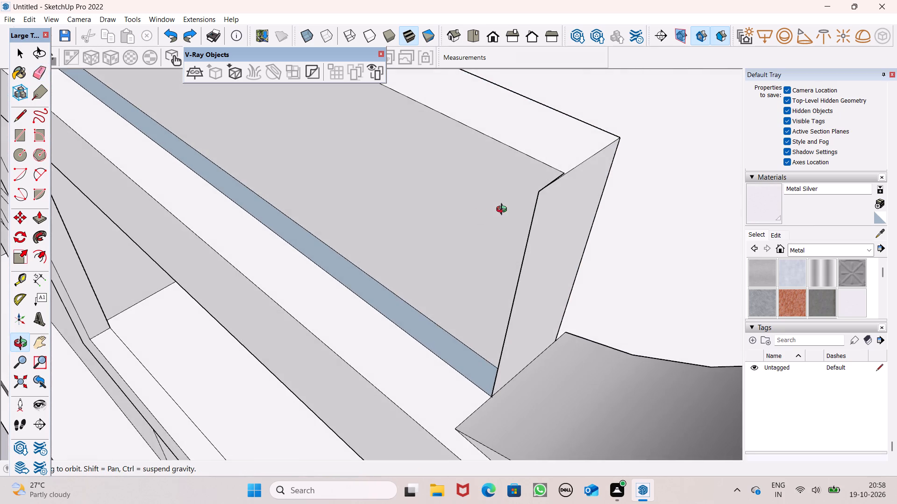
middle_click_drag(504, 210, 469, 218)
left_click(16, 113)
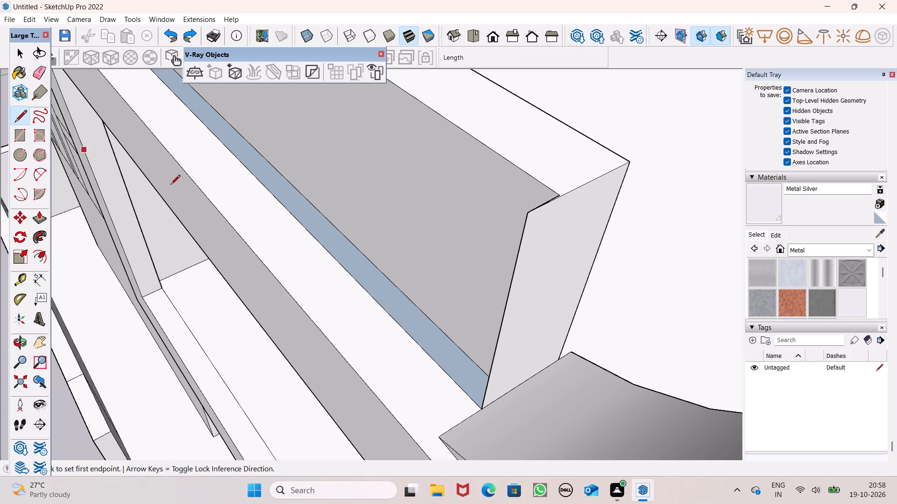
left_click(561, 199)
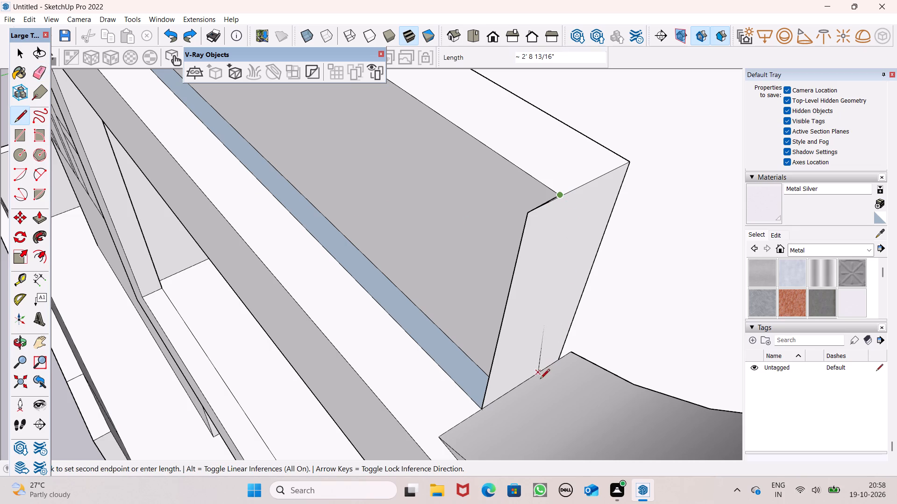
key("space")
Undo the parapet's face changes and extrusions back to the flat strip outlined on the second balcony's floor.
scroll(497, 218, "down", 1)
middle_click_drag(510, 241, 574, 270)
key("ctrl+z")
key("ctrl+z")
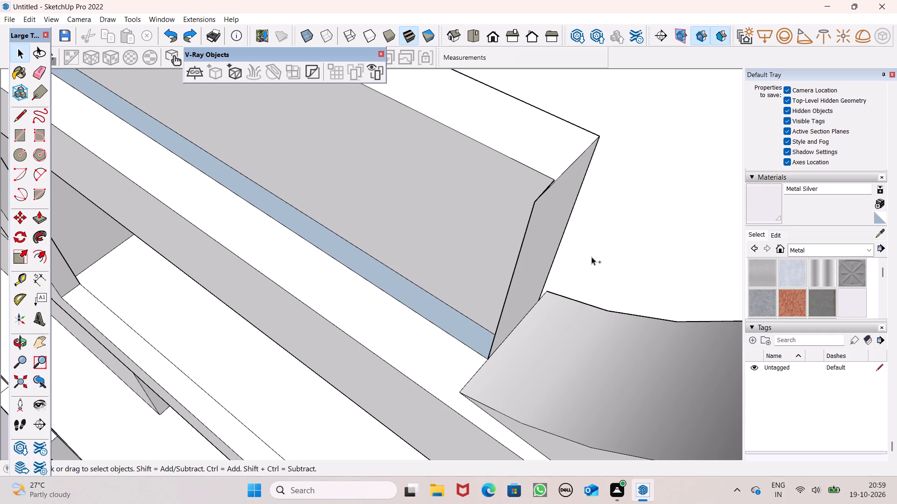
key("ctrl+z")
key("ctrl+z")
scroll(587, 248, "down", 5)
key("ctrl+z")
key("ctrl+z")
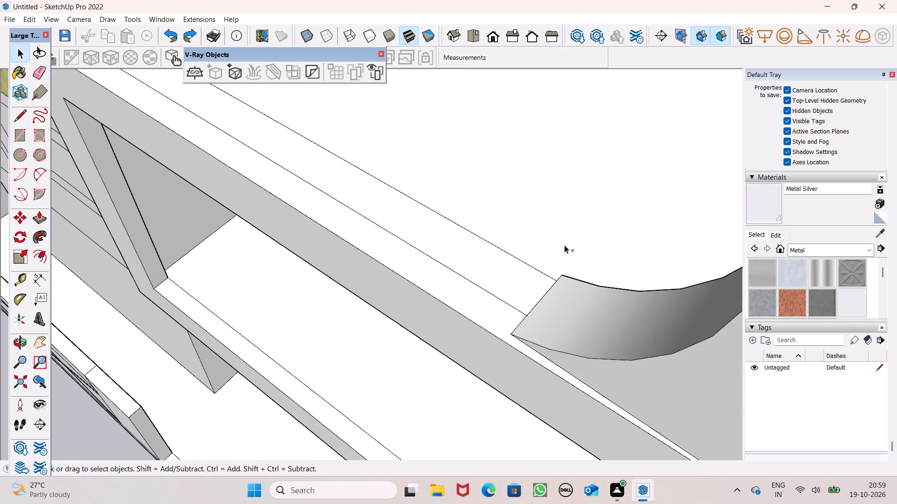
Draw a line about 1' 1 1/2" long across the floor strip, just short of the rounded opening's edge.
middle_click_drag(555, 270, 637, 265)
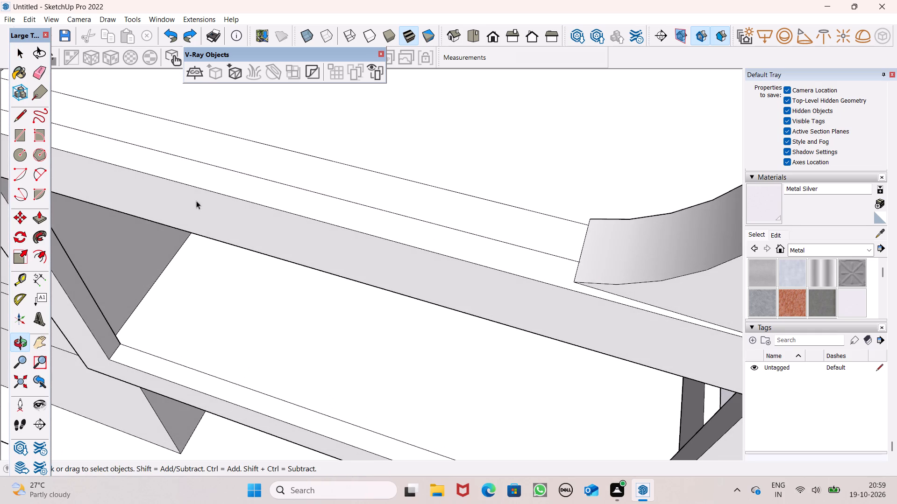
left_click(21, 120)
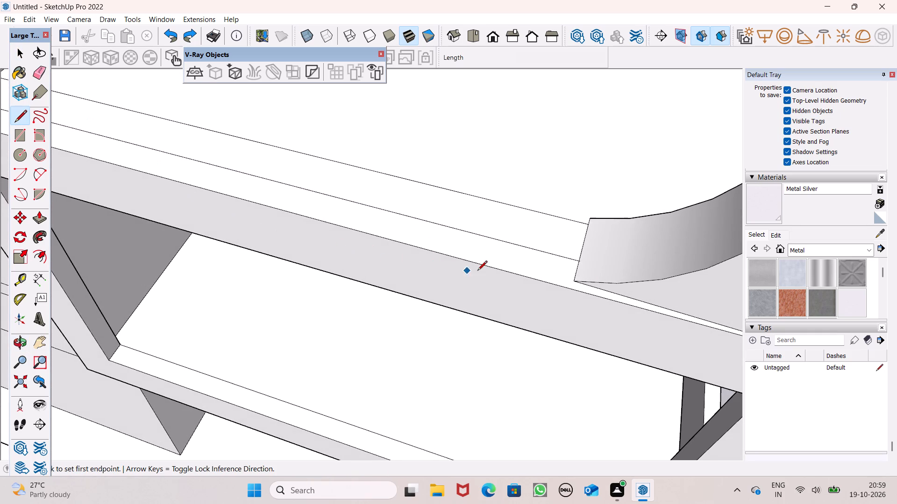
scroll(551, 241, "up", 4)
left_click(588, 217)
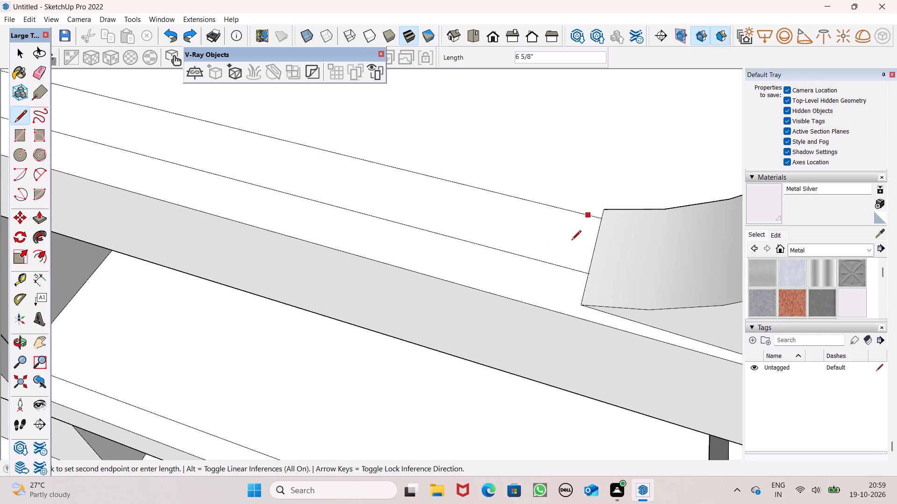
left_click(573, 269)
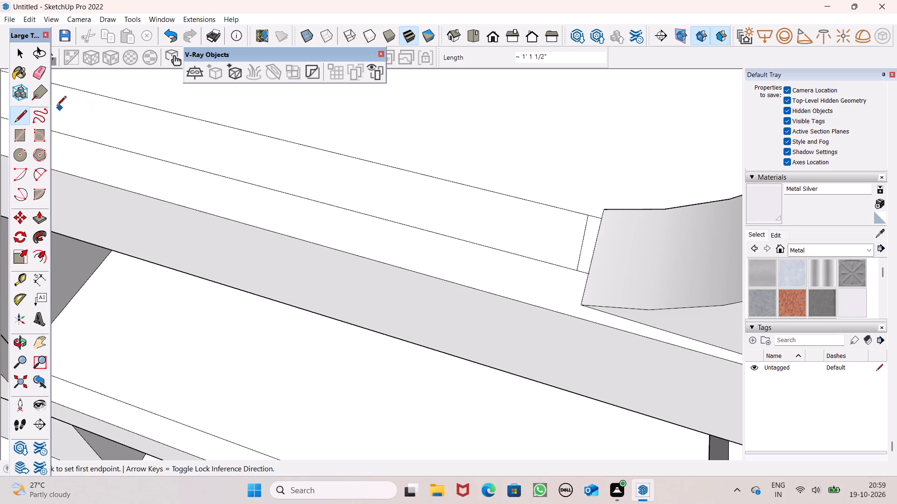
Erase the two short line stubs between the strip's new end line and the rounded opening.
left_click(35, 73)
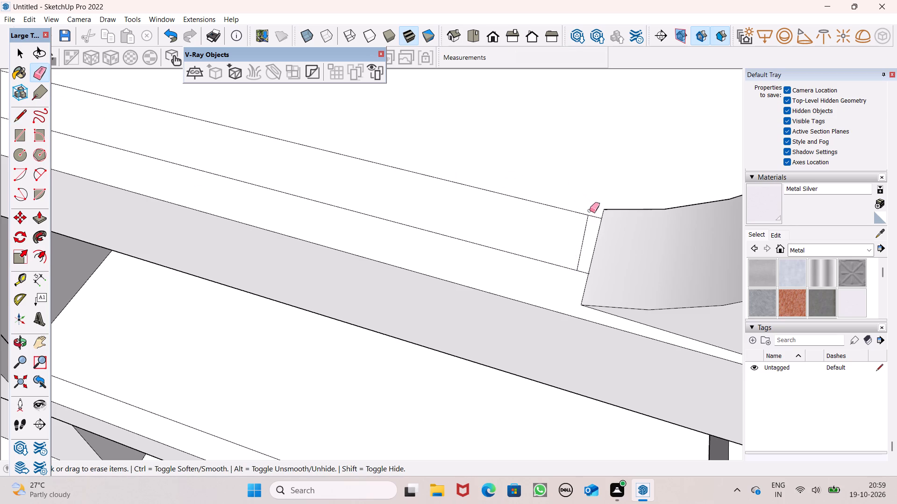
left_click_drag(601, 212, 595, 219)
left_click_drag(582, 270, 581, 276)
Extrude the closed floor strip on the second balcony upward by 4' as a parapet.
scroll(244, 221, "down", 2)
left_click(40, 214)
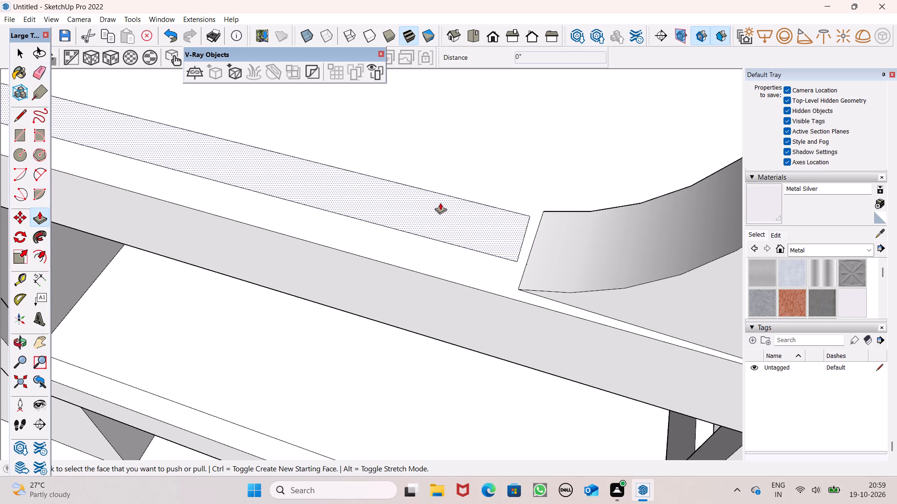
scroll(446, 208, "down", 6)
scroll(530, 197, "down", 6)
scroll(286, 134, "up", 8)
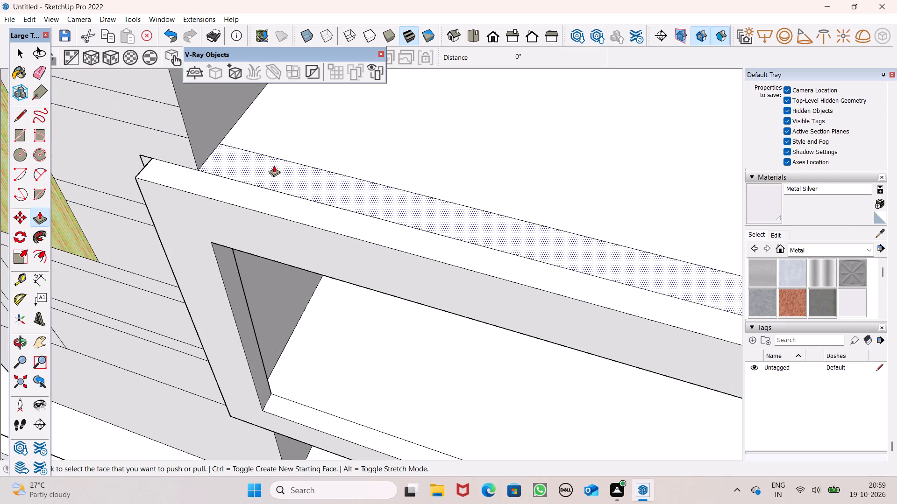
left_click_drag(276, 168, 286, 131)
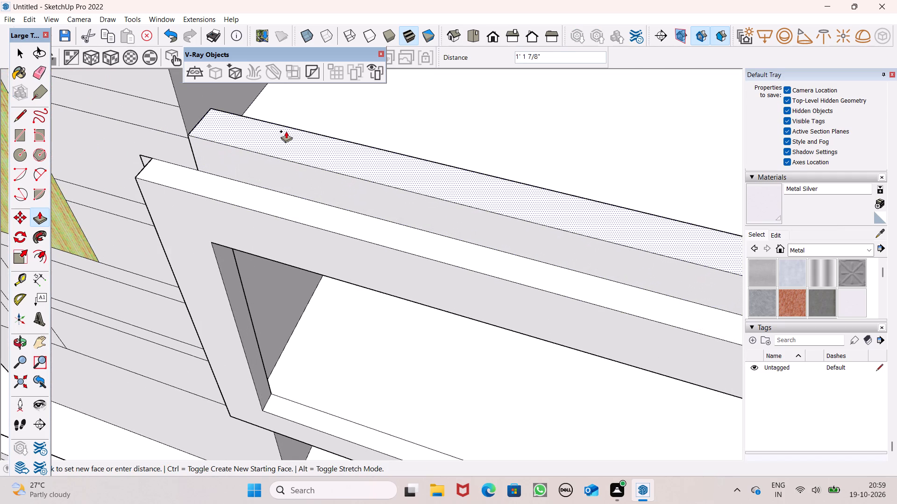
left_click_drag(286, 131, 287, 128)
key("4")
key("apostrophe")
key("Return")
scroll(283, 138, "down", 11)
middle_click_drag(312, 169, 263, 171)
scroll(432, 182, "up", 6)
middle_click(459, 182)
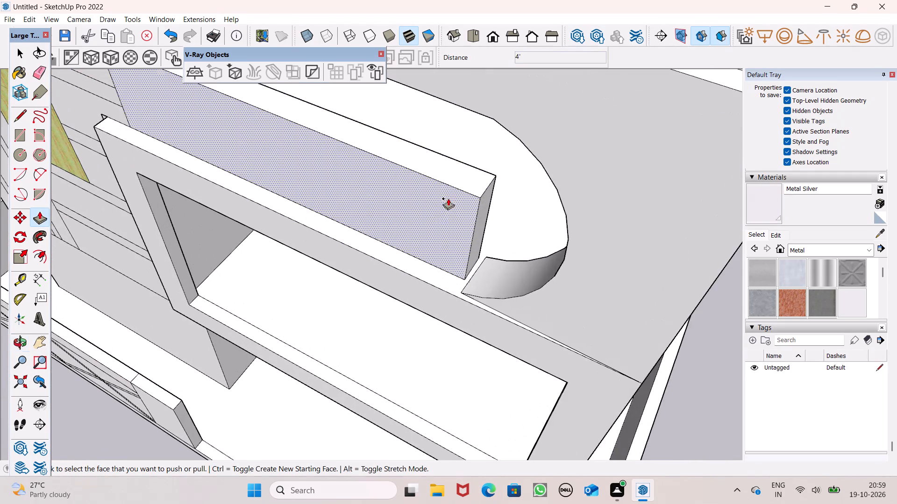
Push the second balcony parapet's front face inward by 7 1/2" to thin the wall.
scroll(439, 209, "up", 3)
left_click_drag(427, 235, 434, 232)
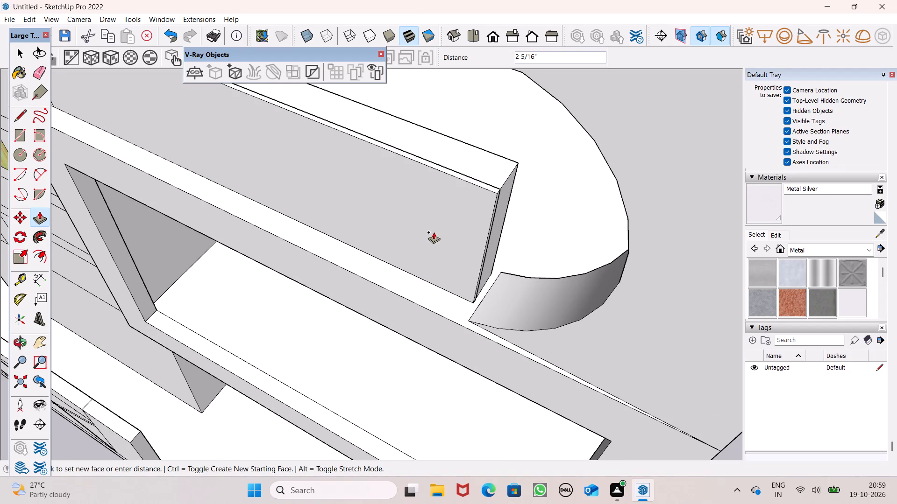
left_click_drag(434, 232, 446, 227)
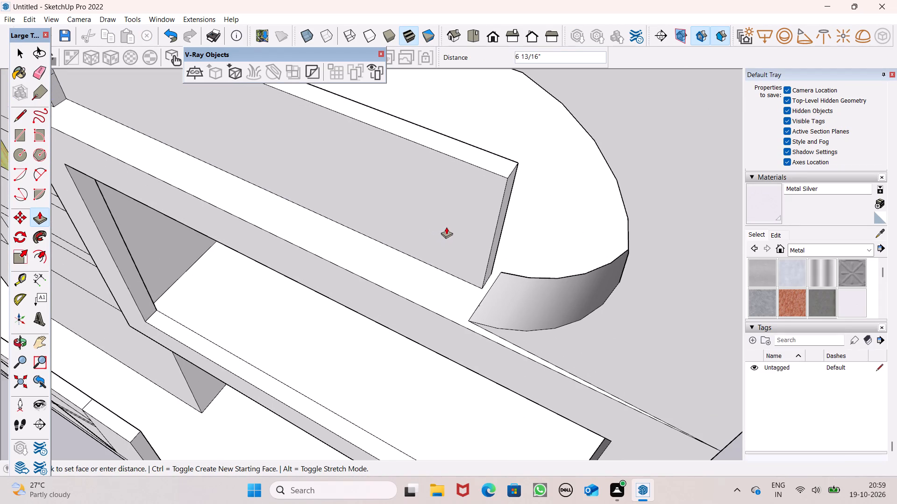
left_click_drag(446, 227, 448, 226)
scroll(435, 222, "down", 11)
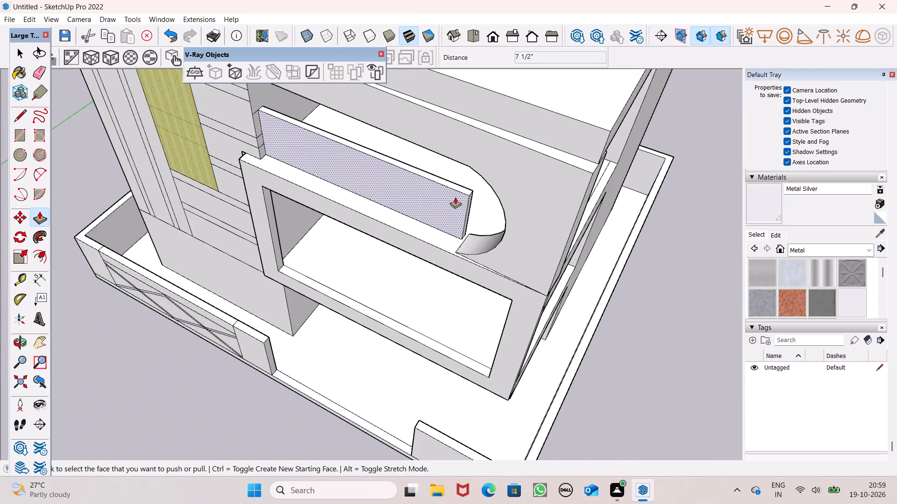
Push the inner face of the second balcony's front parapet by 1 7/8".
middle_click_drag(454, 197, 117, 172)
scroll(451, 197, "up", 1)
scroll(328, 181, "up", 4)
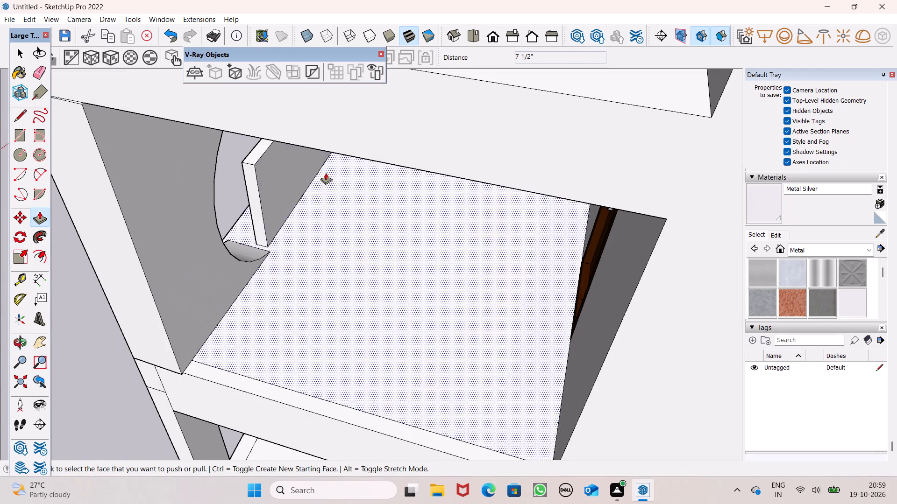
left_click(296, 184)
scroll(267, 222, "up", 3)
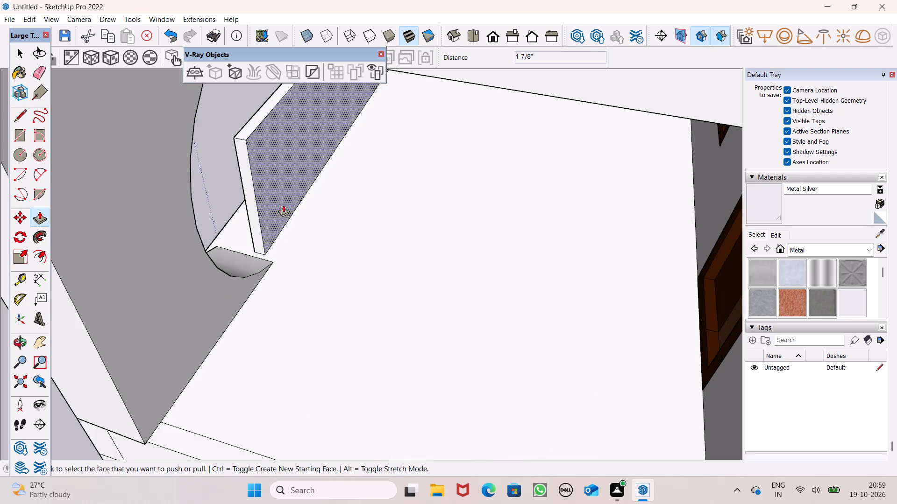
Extend the front parapet's end face about 2 1/8" toward the rounded opening's edge.
scroll(380, 175, "down", 7)
scroll(299, 203, "up", 6)
scroll(339, 204, "up", 7)
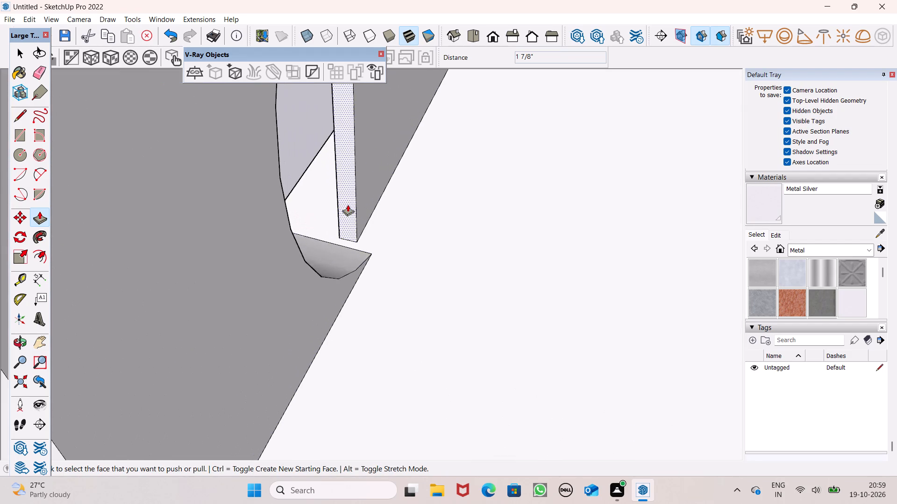
scroll(348, 204, "up", 1)
left_click_drag(350, 202, 350, 213)
scroll(452, 162, "down", 5)
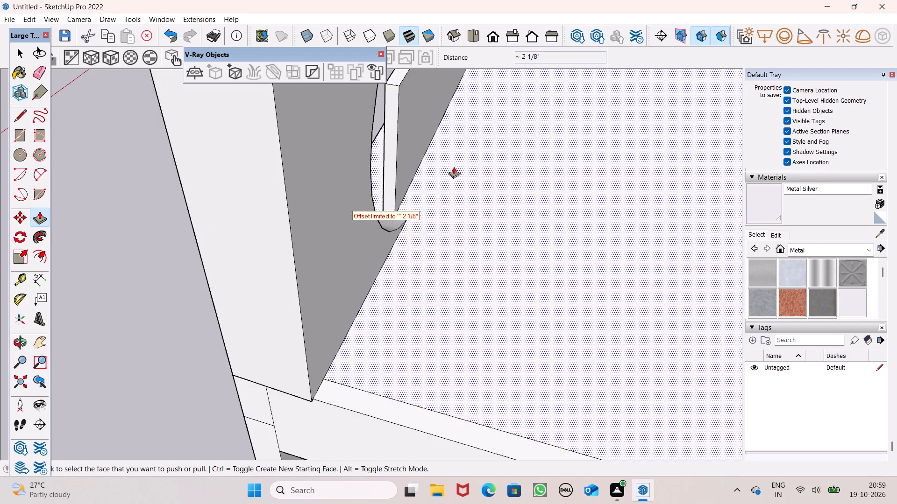
Extrude the floor strip along the second balcony's open side upward by 4' as a side parapet.
scroll(454, 167, "down", 7)
left_click_drag(420, 266, 422, 259)
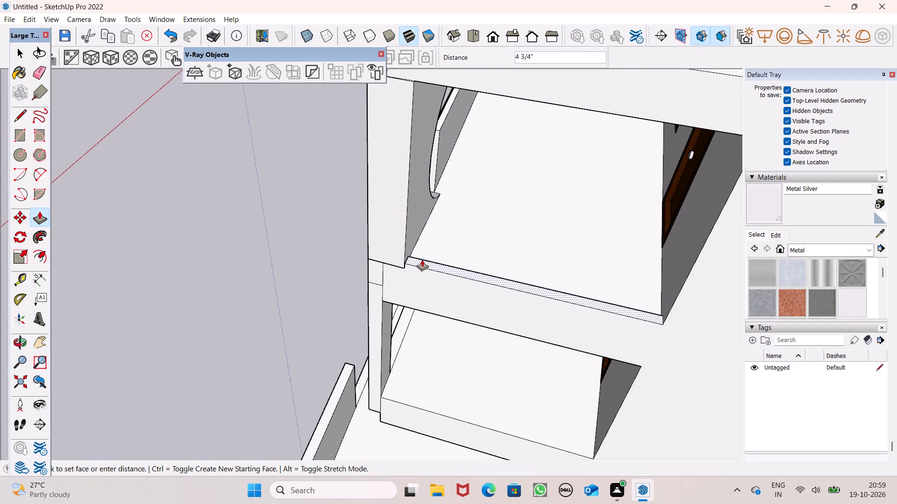
left_click_drag(422, 259, 427, 247)
key("4")
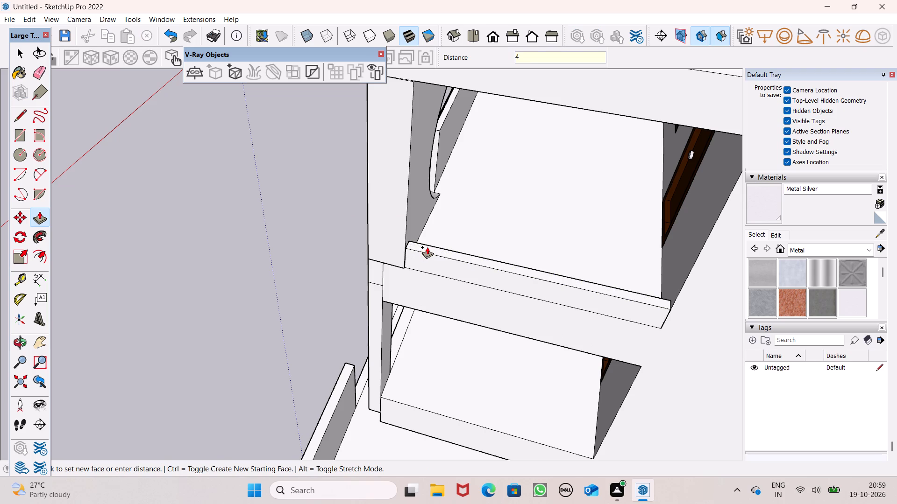
key("apostrophe")
left_click_drag(427, 247, 427, 244)
key("Return")
left_click(456, 252)
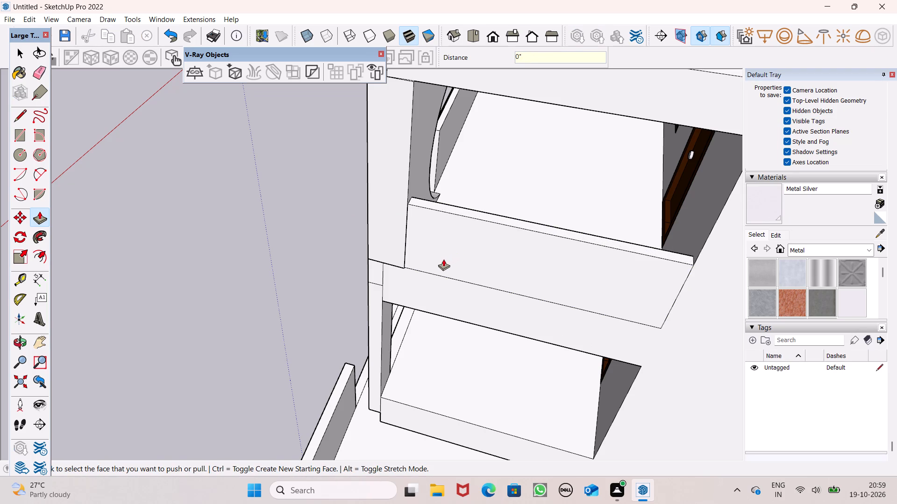
Thicken the front parapet by pulling its inner face into the balcony, bringing its end to the rounded opening's edge.
scroll(442, 260, "up", 1)
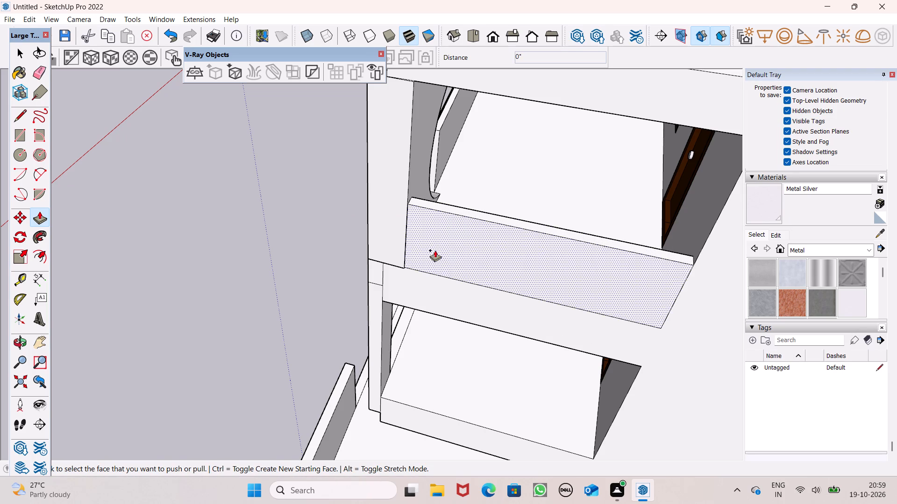
scroll(397, 224, "down", 3)
middle_click_drag(381, 242, 737, 204)
middle_click_drag(459, 261, 584, 234)
scroll(560, 246, "down", 5)
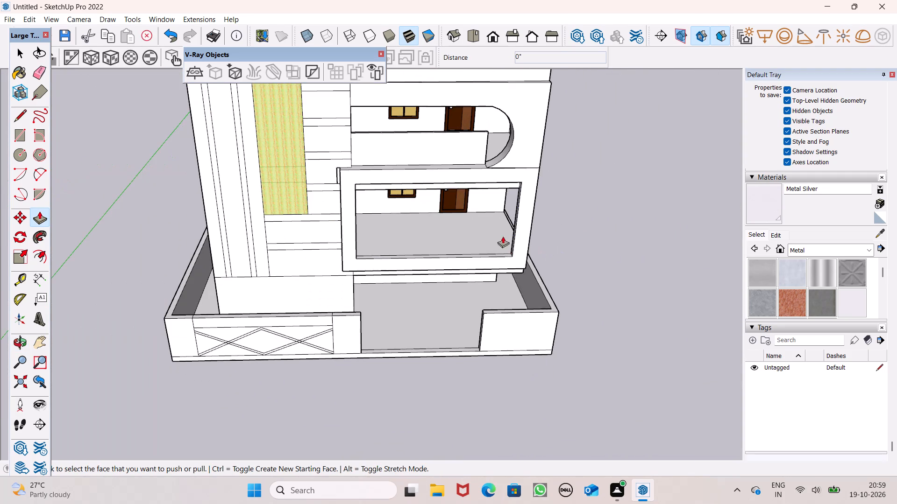
middle_click_drag(534, 193, 0, 241)
scroll(235, 192, "up", 4)
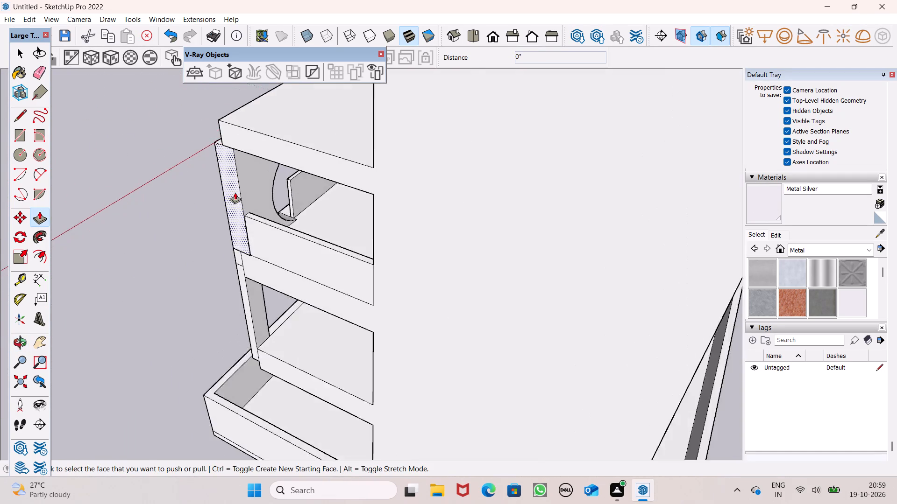
scroll(235, 192, "up", 3)
scroll(345, 229, "up", 6)
scroll(386, 190, "down", 5)
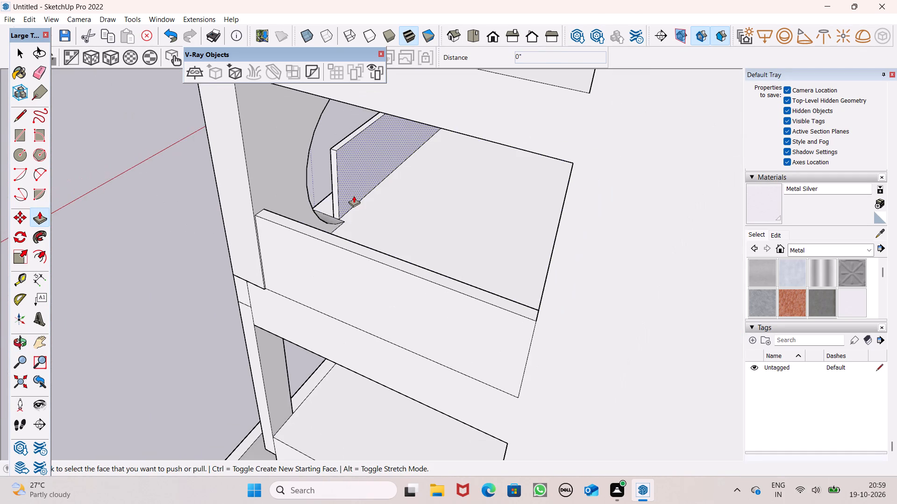
left_click_drag(353, 195, 365, 197)
left_click_drag(365, 197, 369, 203)
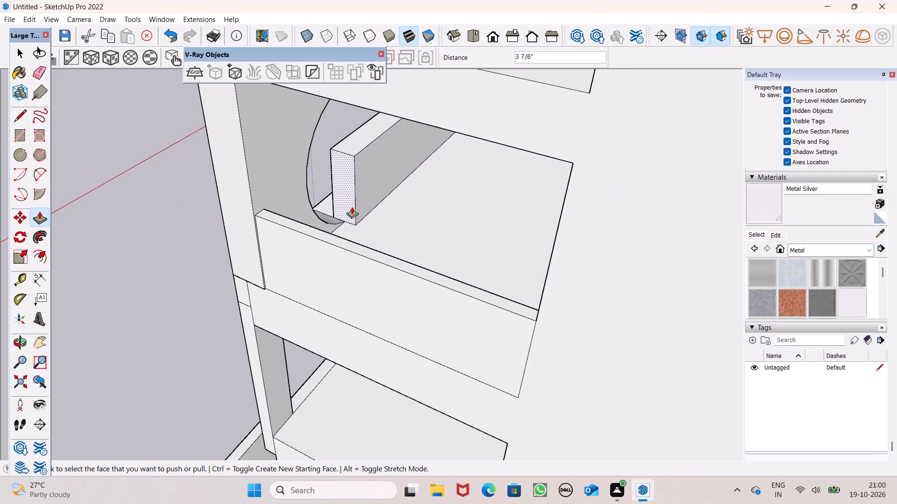
left_click_drag(351, 207, 346, 223)
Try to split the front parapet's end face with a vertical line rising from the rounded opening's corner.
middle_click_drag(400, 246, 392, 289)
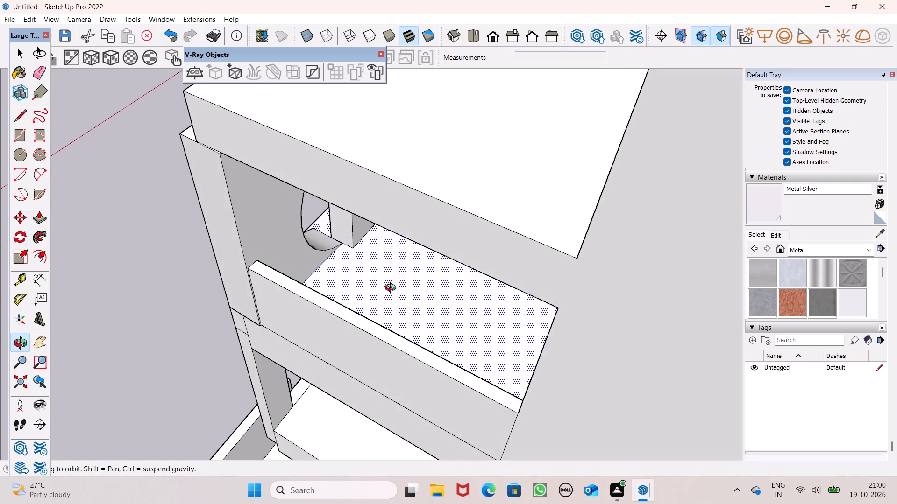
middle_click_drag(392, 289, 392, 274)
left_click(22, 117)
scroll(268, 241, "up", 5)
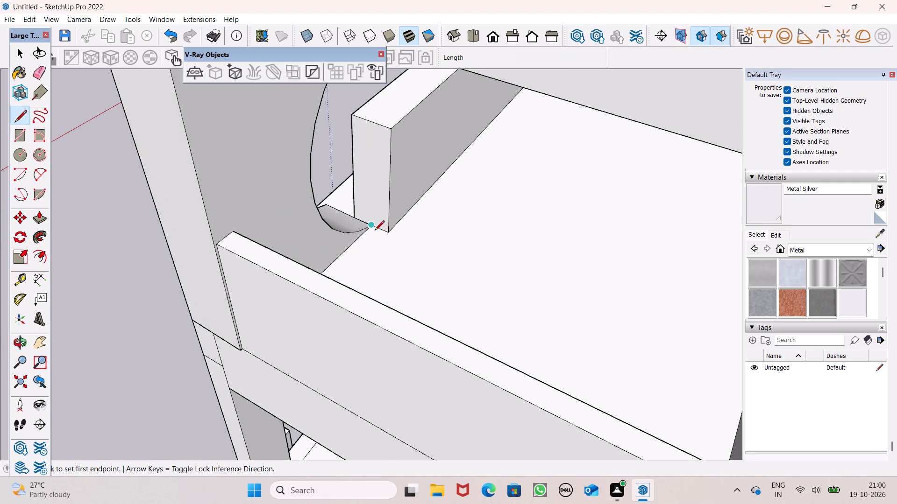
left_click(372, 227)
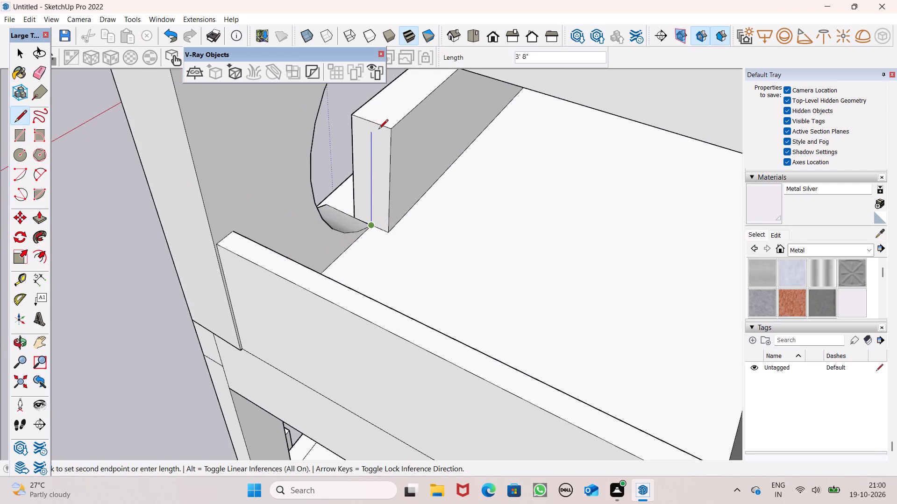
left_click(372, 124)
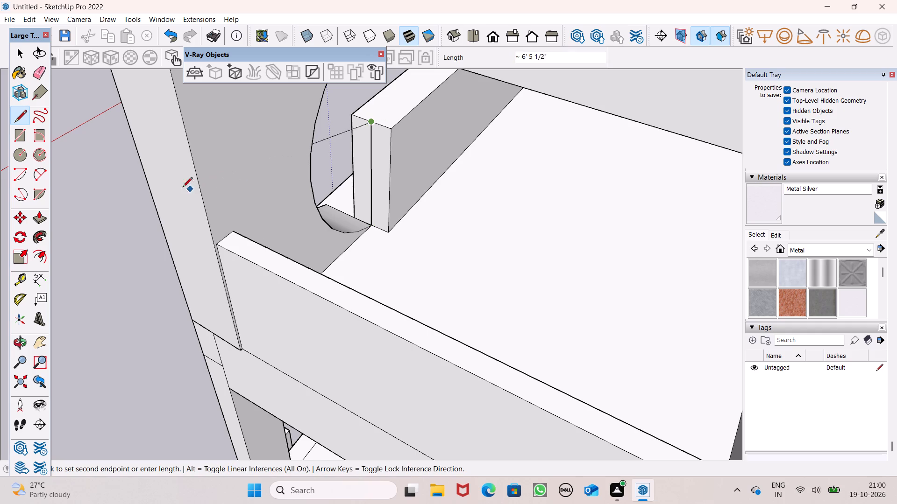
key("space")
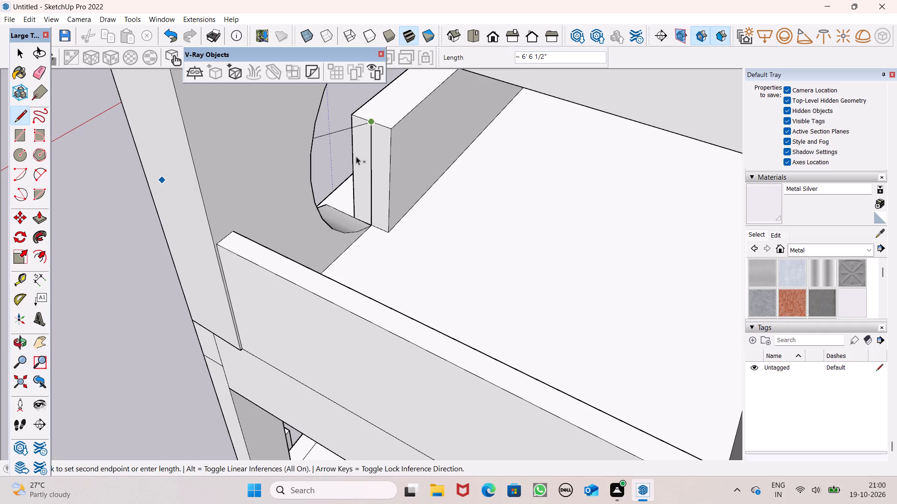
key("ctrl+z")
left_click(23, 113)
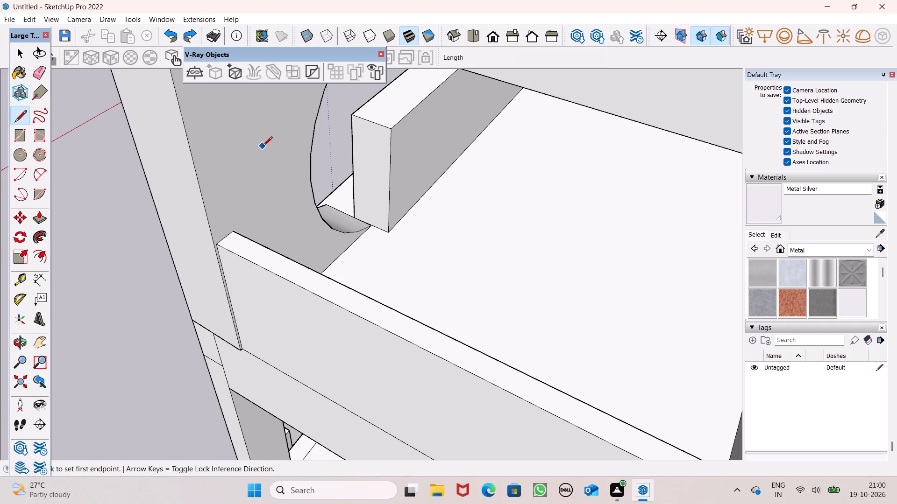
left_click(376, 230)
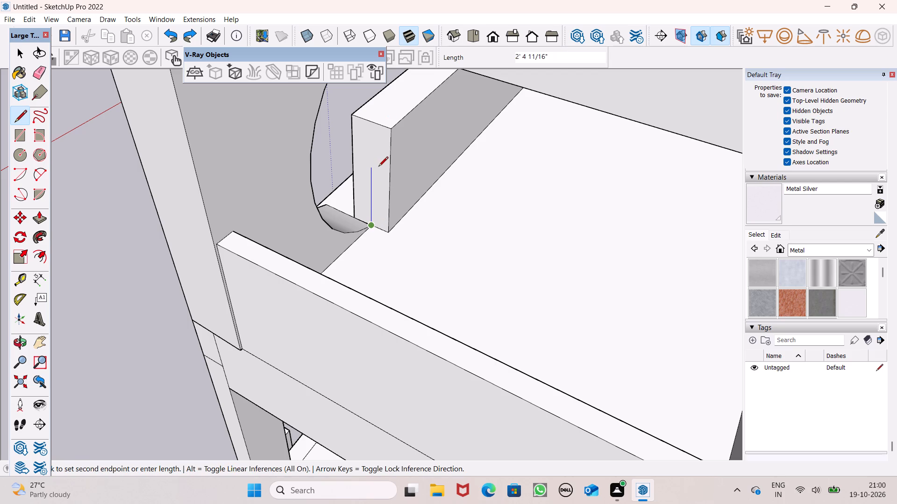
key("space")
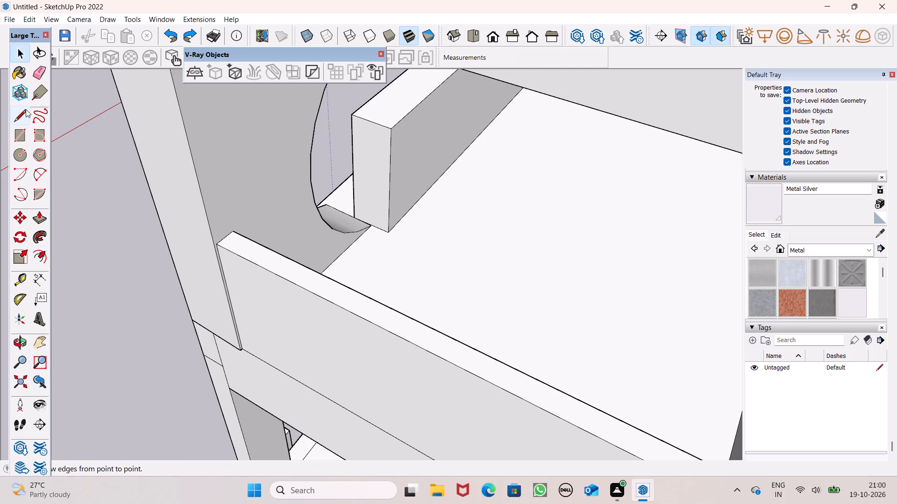
Draw a 4' vertical line up the front parapet's end face from the rounded opening's lower corner to the top edge.
left_click(26, 109)
scroll(387, 228, "up", 5)
left_click(368, 224)
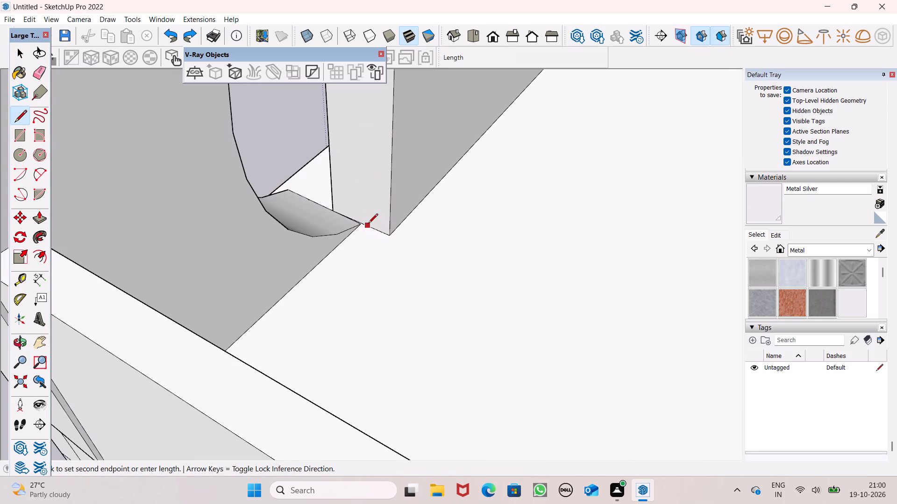
scroll(375, 237, "down", 6)
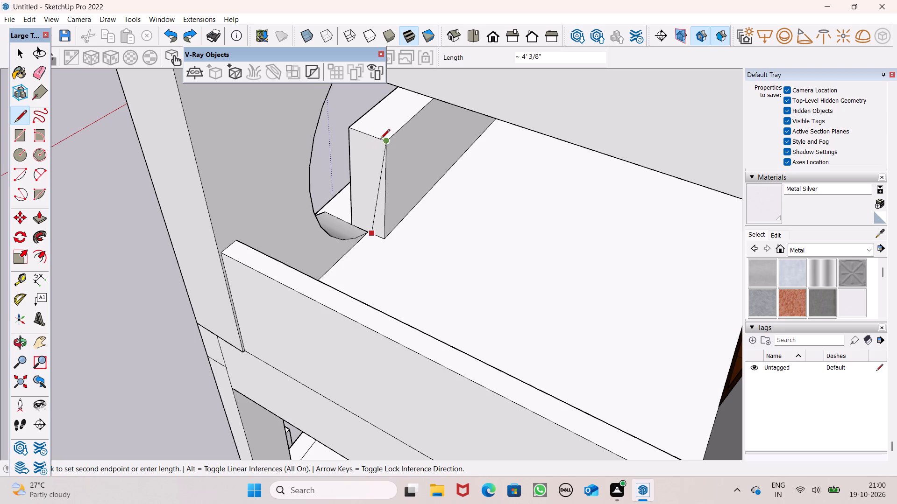
left_click(371, 136)
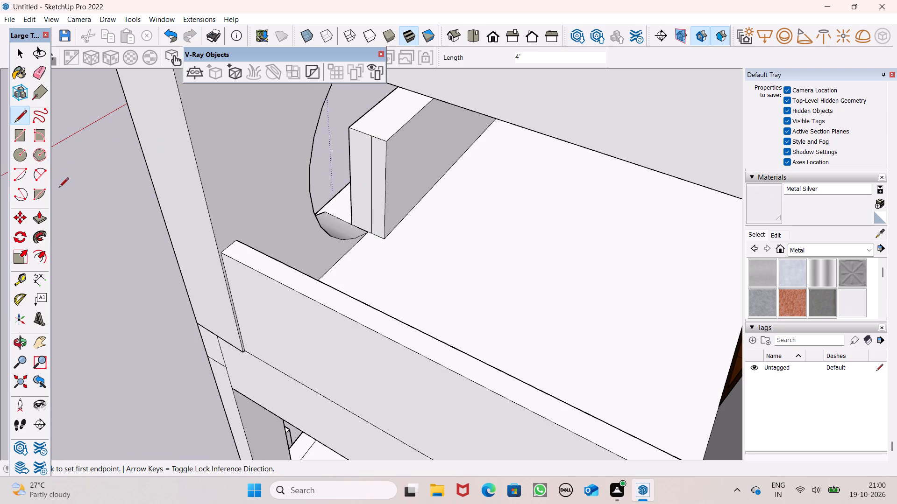
Extrude the inner half of the front parapet's end face about 5' 8 5/16" to meet the side parapet.
left_click(42, 217)
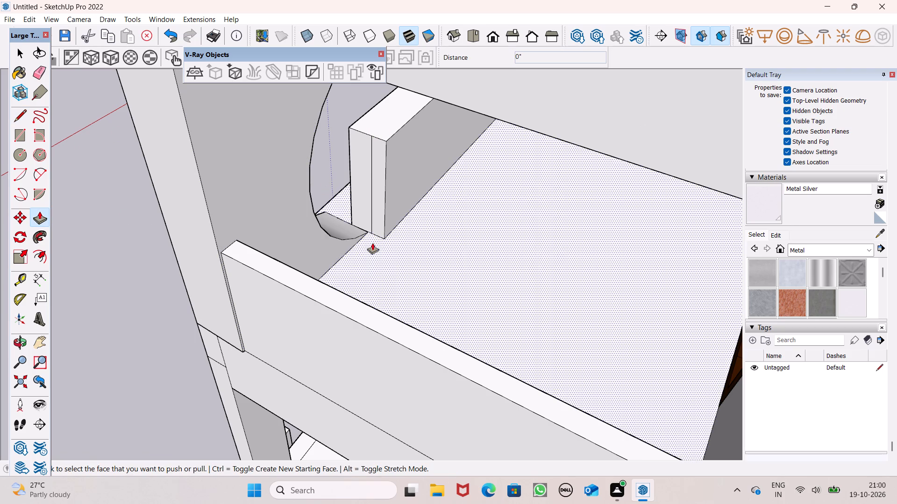
left_click_drag(377, 228, 299, 279)
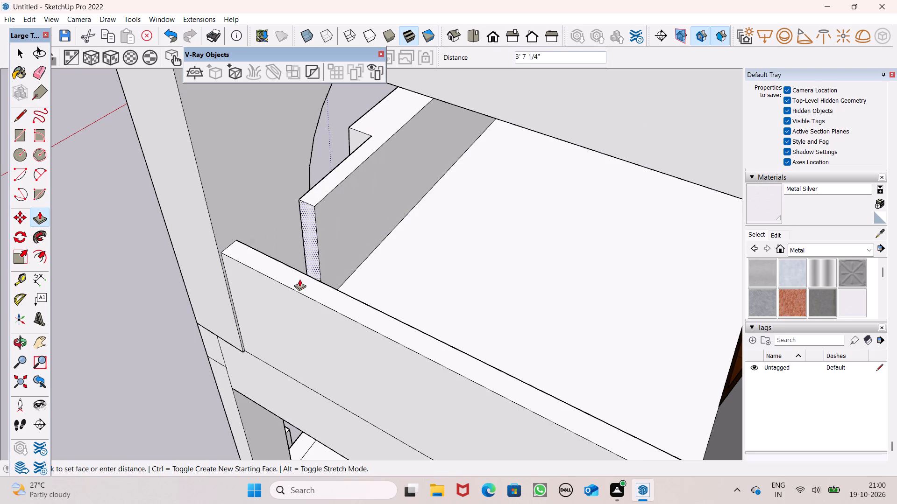
left_click_drag(299, 279, 277, 285)
scroll(400, 215, "down", 7)
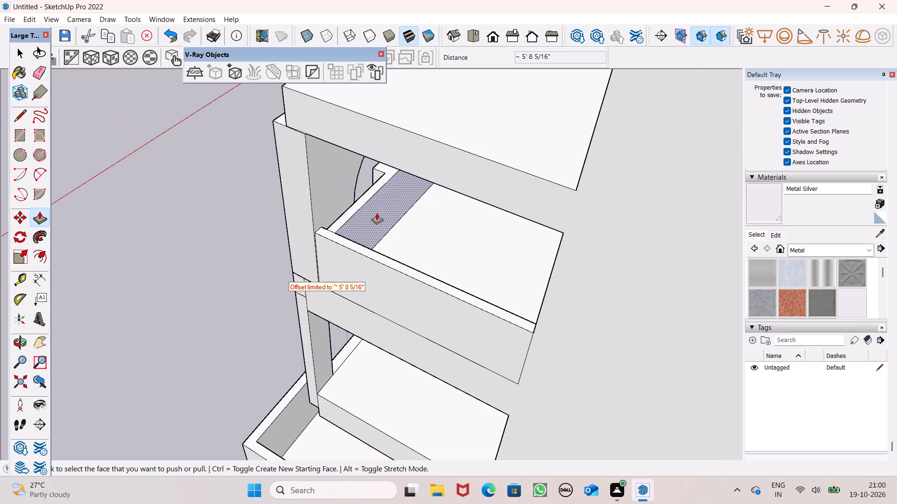
Push the inner face of the extended front parapet by about 2 5/8".
left_click_drag(376, 220, 371, 223)
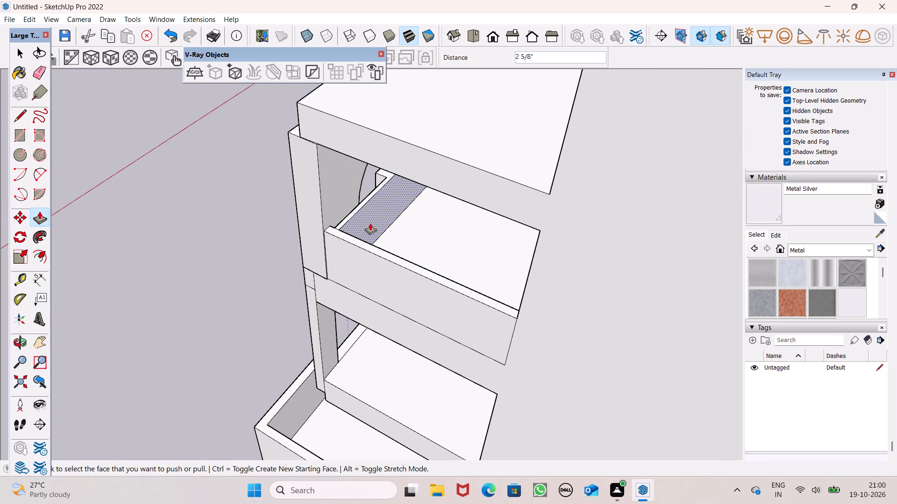
Push the front parapet's outer face back about 10 1/16", flush with the extended section behind the rounded opening.
scroll(373, 222, "down", 1)
middle_click_drag(360, 230, 706, 203)
middle_click_drag(365, 178, 388, 206)
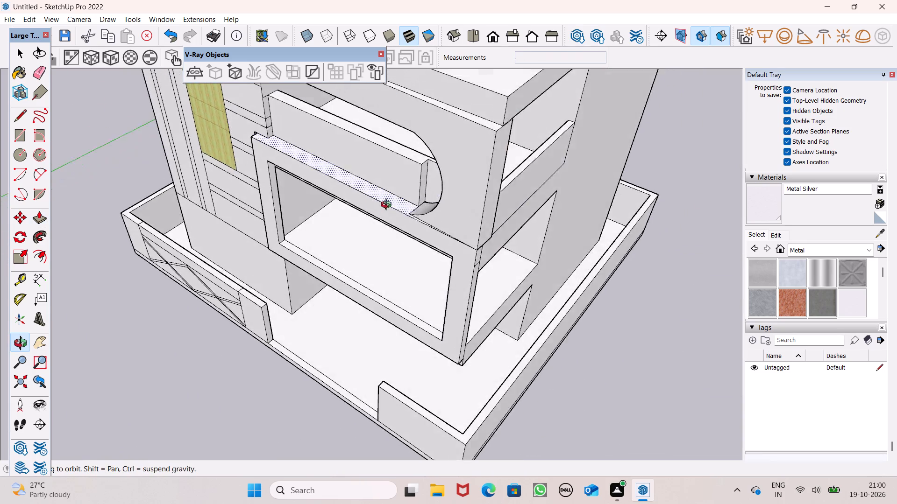
middle_click_drag(388, 206, 465, 199)
scroll(447, 179, "up", 6)
left_click_drag(431, 164, 447, 154)
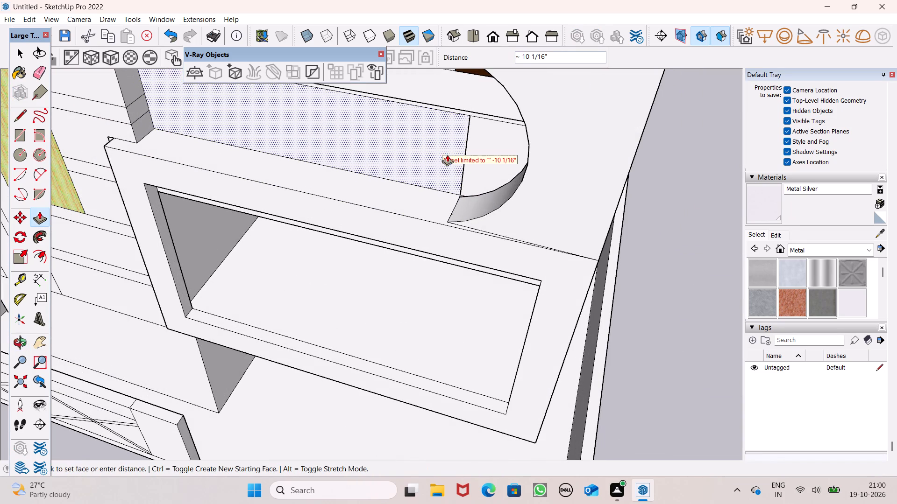
left_click_drag(447, 154, 474, 150)
Erase the leftover vertical line on the front parapet's outer face beside the rounded opening.
scroll(447, 156, "down", 5)
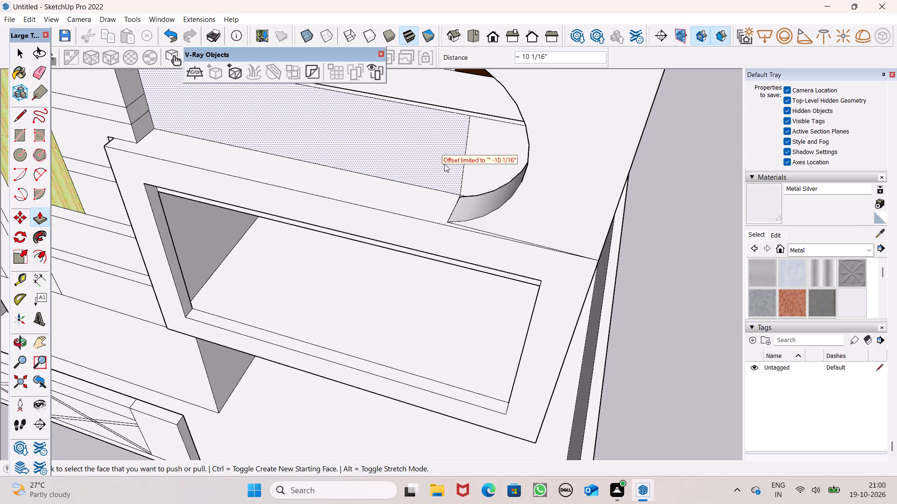
scroll(445, 166, "down", 5)
middle_click_drag(447, 197, 508, 182)
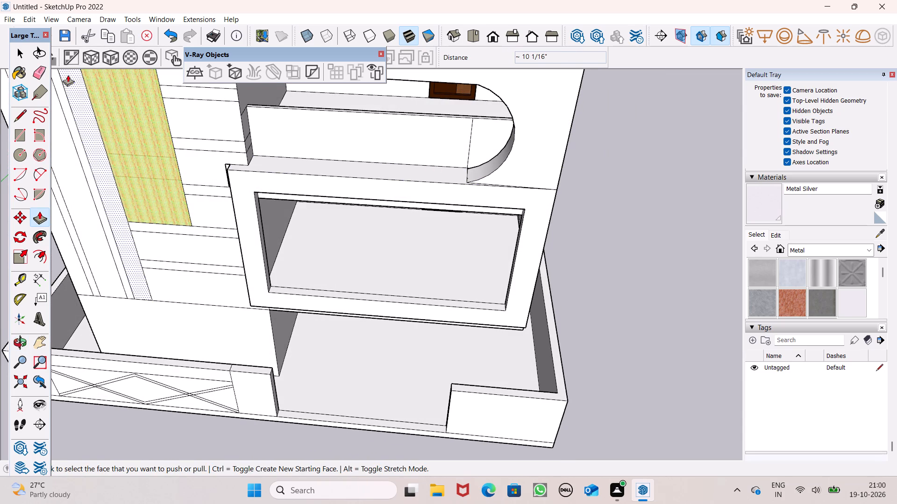
left_click(45, 65)
left_click_drag(481, 152, 475, 152)
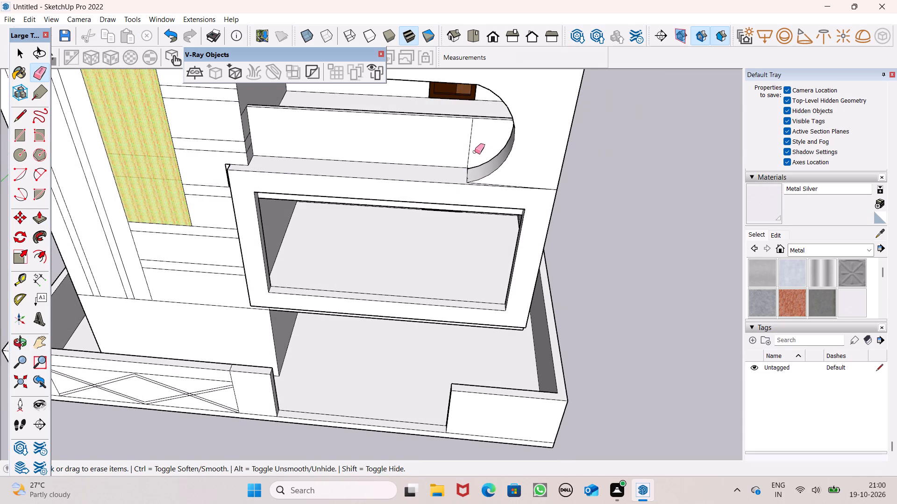
left_click_drag(475, 152, 471, 152)
left_click_drag(466, 152, 474, 148)
Examine the building from the front and side, comparing the parapets and open sides of the balcony levels.
scroll(430, 175, "down", 4)
middle_click_drag(534, 215, 419, 211)
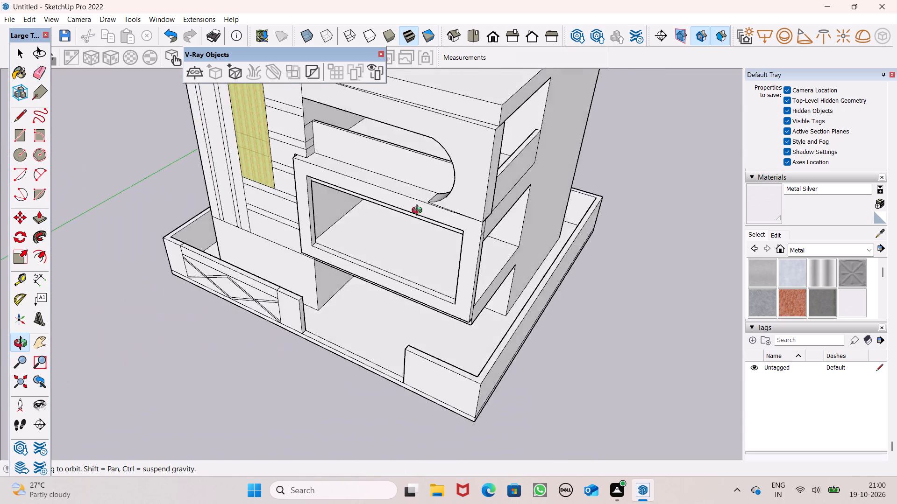
middle_click_drag(419, 211, 349, 227)
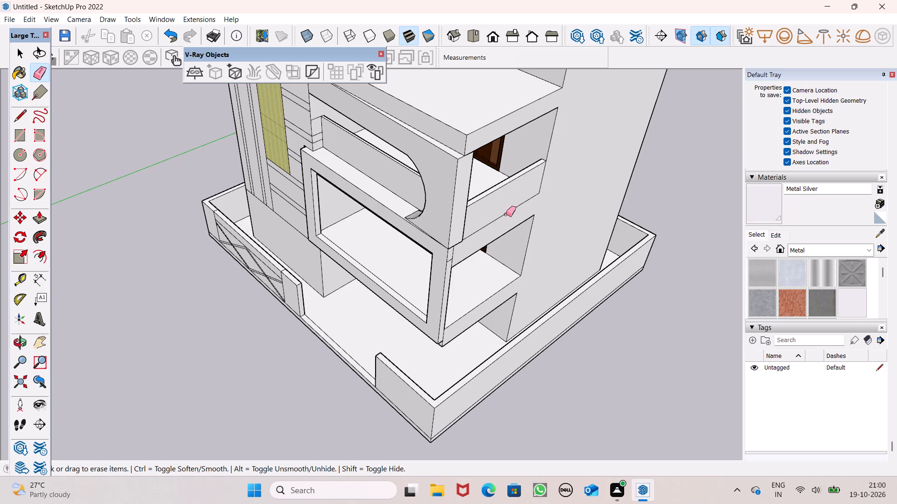
middle_click_drag(505, 234, 499, 259)
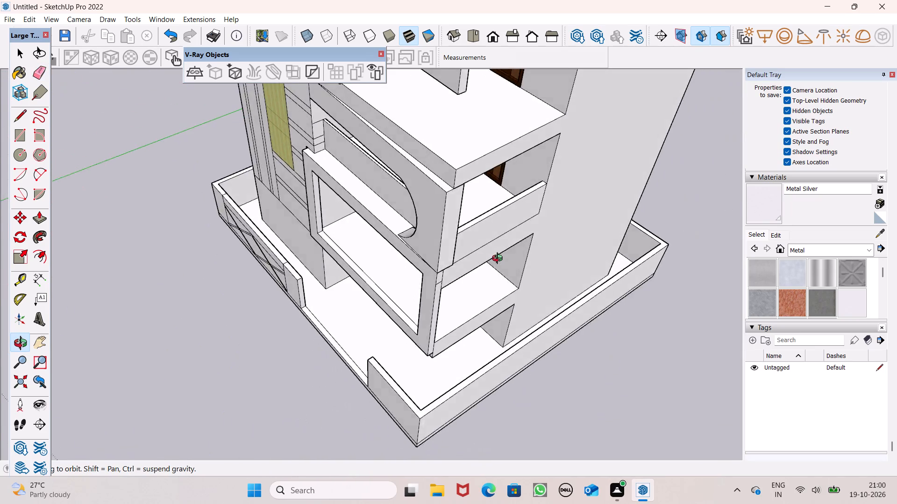
middle_click_drag(499, 259, 589, 244)
scroll(584, 235, "down", 4)
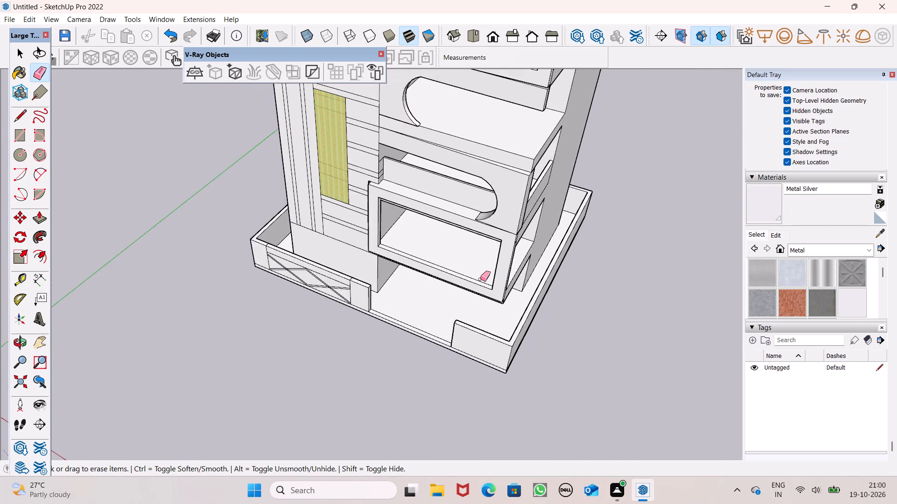
middle_click_drag(480, 279, 594, 204)
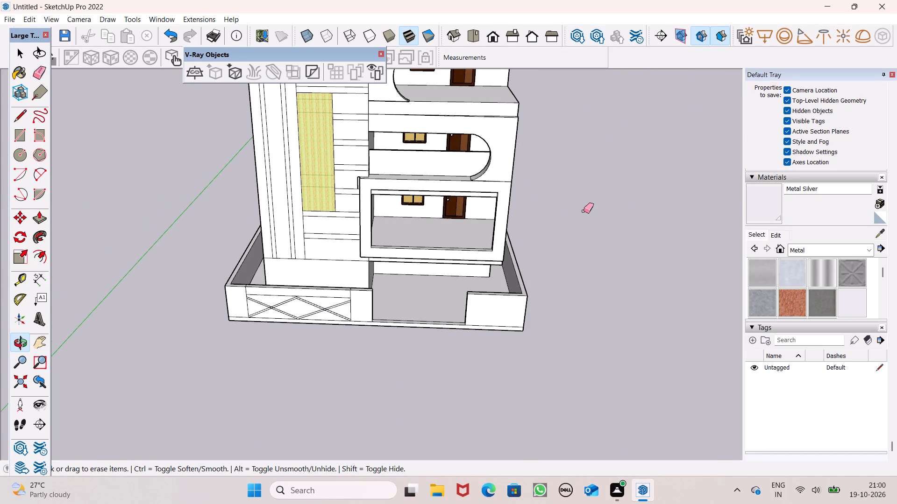
scroll(470, 218, "down", 5)
scroll(429, 263, "down", 3)
middle_click_drag(462, 228, 259, 246)
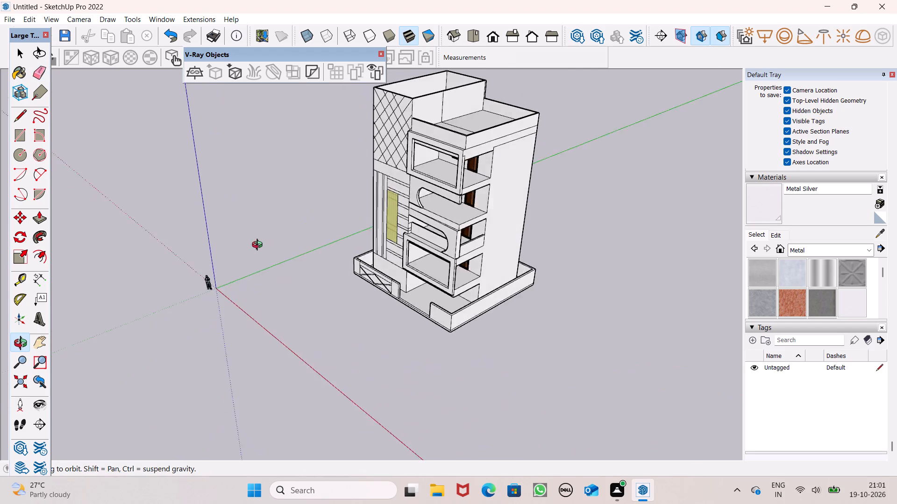
middle_click_drag(259, 246, 156, 256)
scroll(304, 223, "up", 4)
middle_click_drag(453, 266, 350, 252)
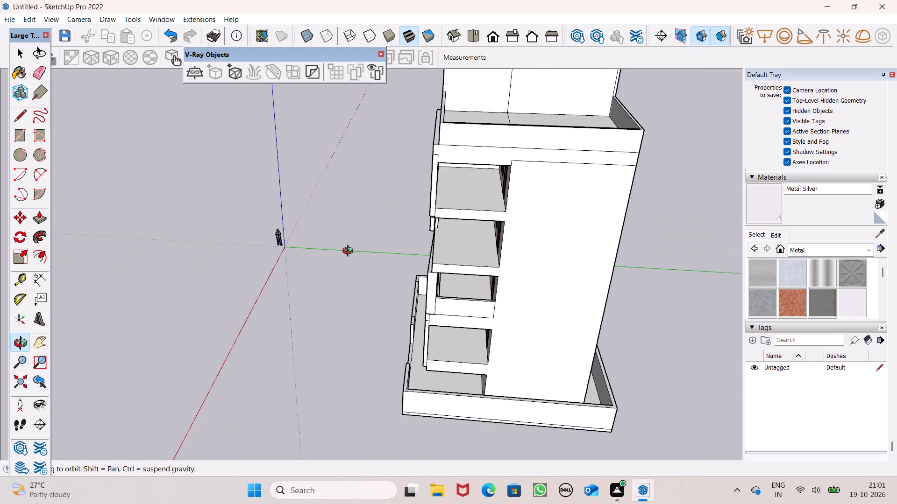
middle_click_drag(350, 252, 354, 240)
scroll(417, 238, "up", 7)
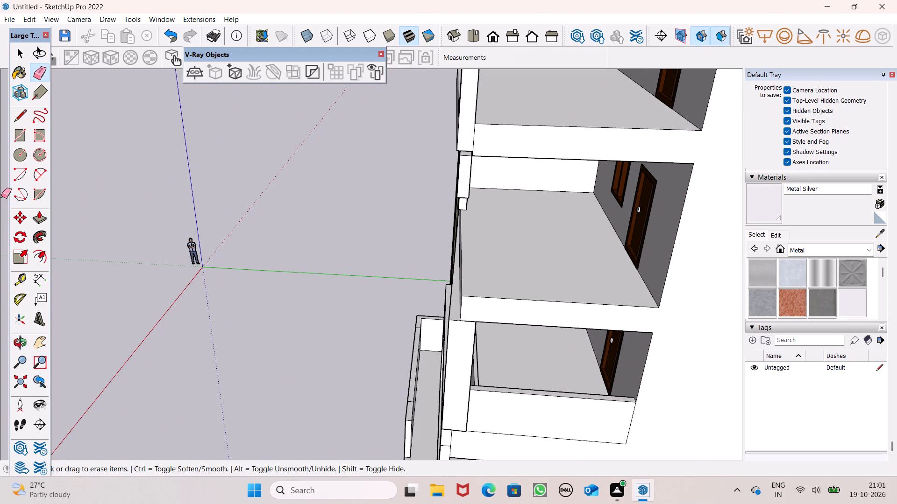
Start the Line tool for the open side of the balcony one level above the joined parapets.
left_click(20, 120)
middle_click_drag(560, 251, 425, 287)
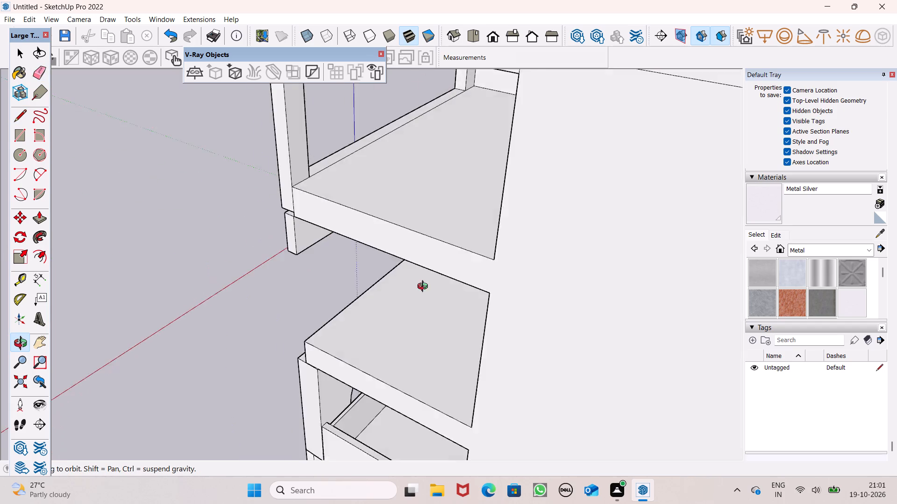
middle_click_drag(425, 287, 500, 250)
scroll(498, 238, "up", 4)
scroll(484, 225, "down", 5)
middle_click_drag(478, 243, 513, 251)
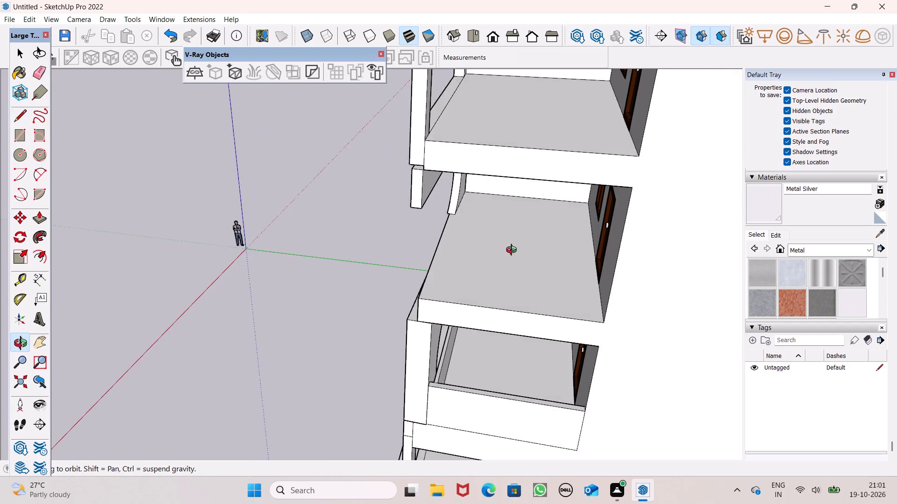
middle_click_drag(513, 251, 515, 251)
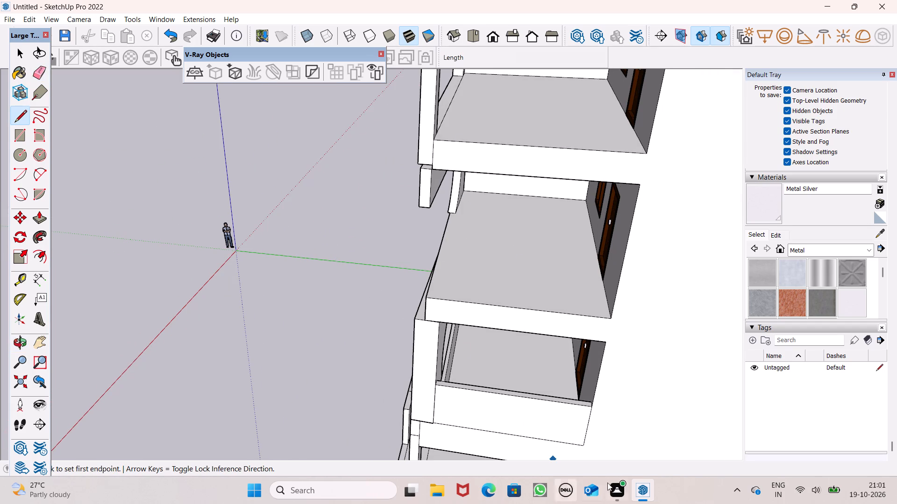